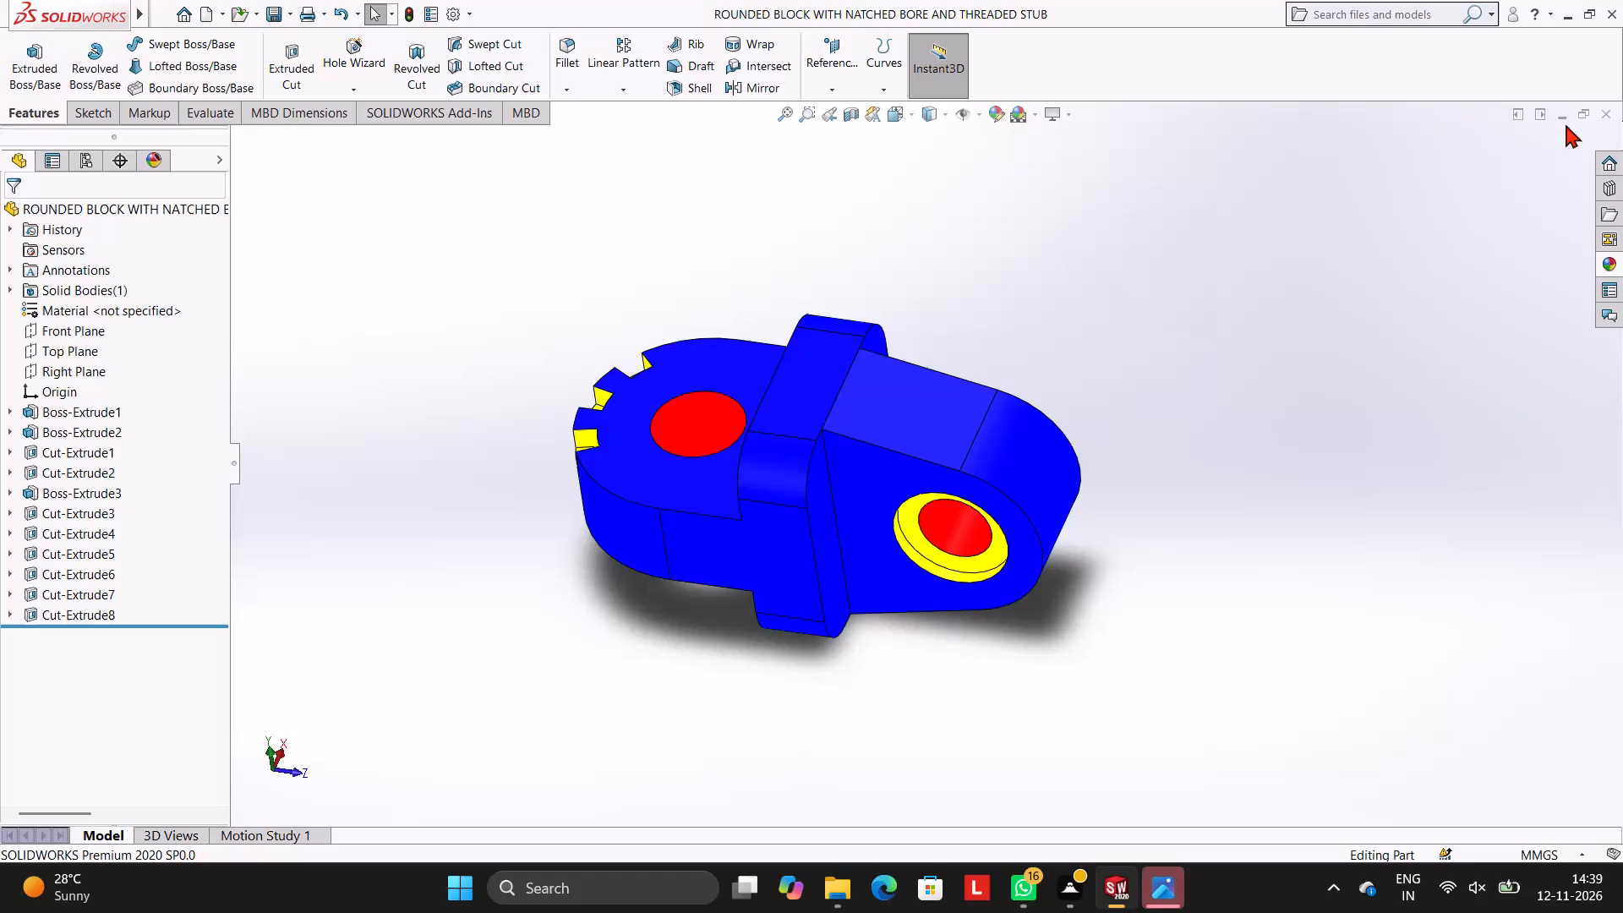
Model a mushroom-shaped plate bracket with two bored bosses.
Close the open rounded block part and create a new part document.
{"action": "left_click", "coordinate": [1608, 120]}
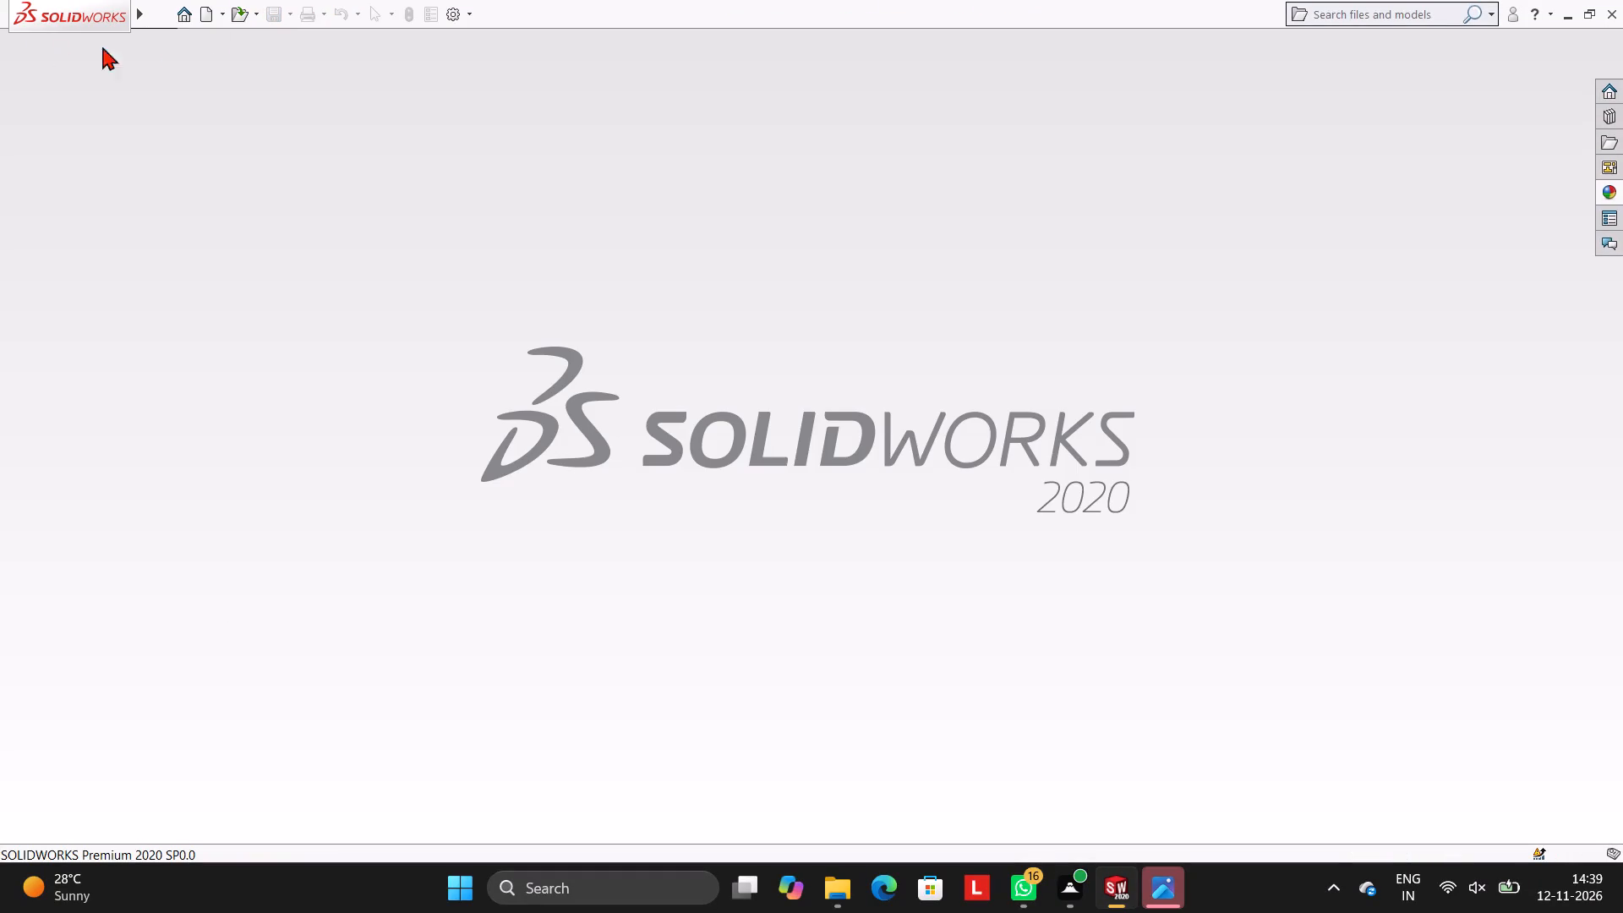
{"action": "left_click", "coordinate": [212, 19]}
{"action": "left_click", "coordinate": [711, 654]}
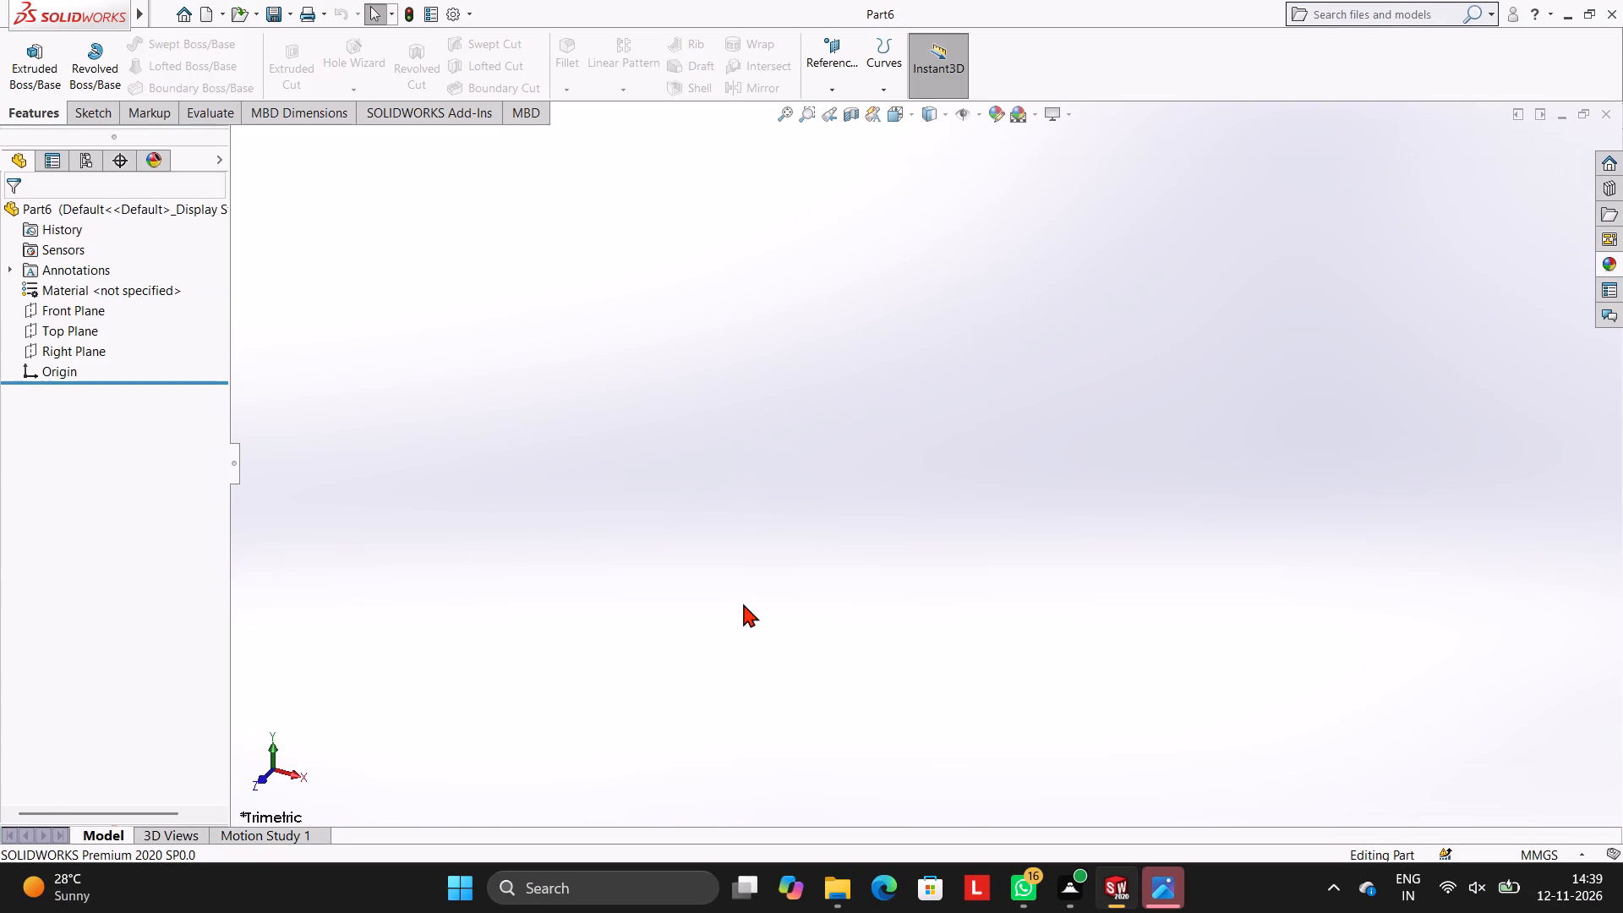
Start a new sketch on the Front Plane.
{"action": "left_click", "coordinate": [75, 306]}
{"action": "left_click", "coordinate": [87, 285]}
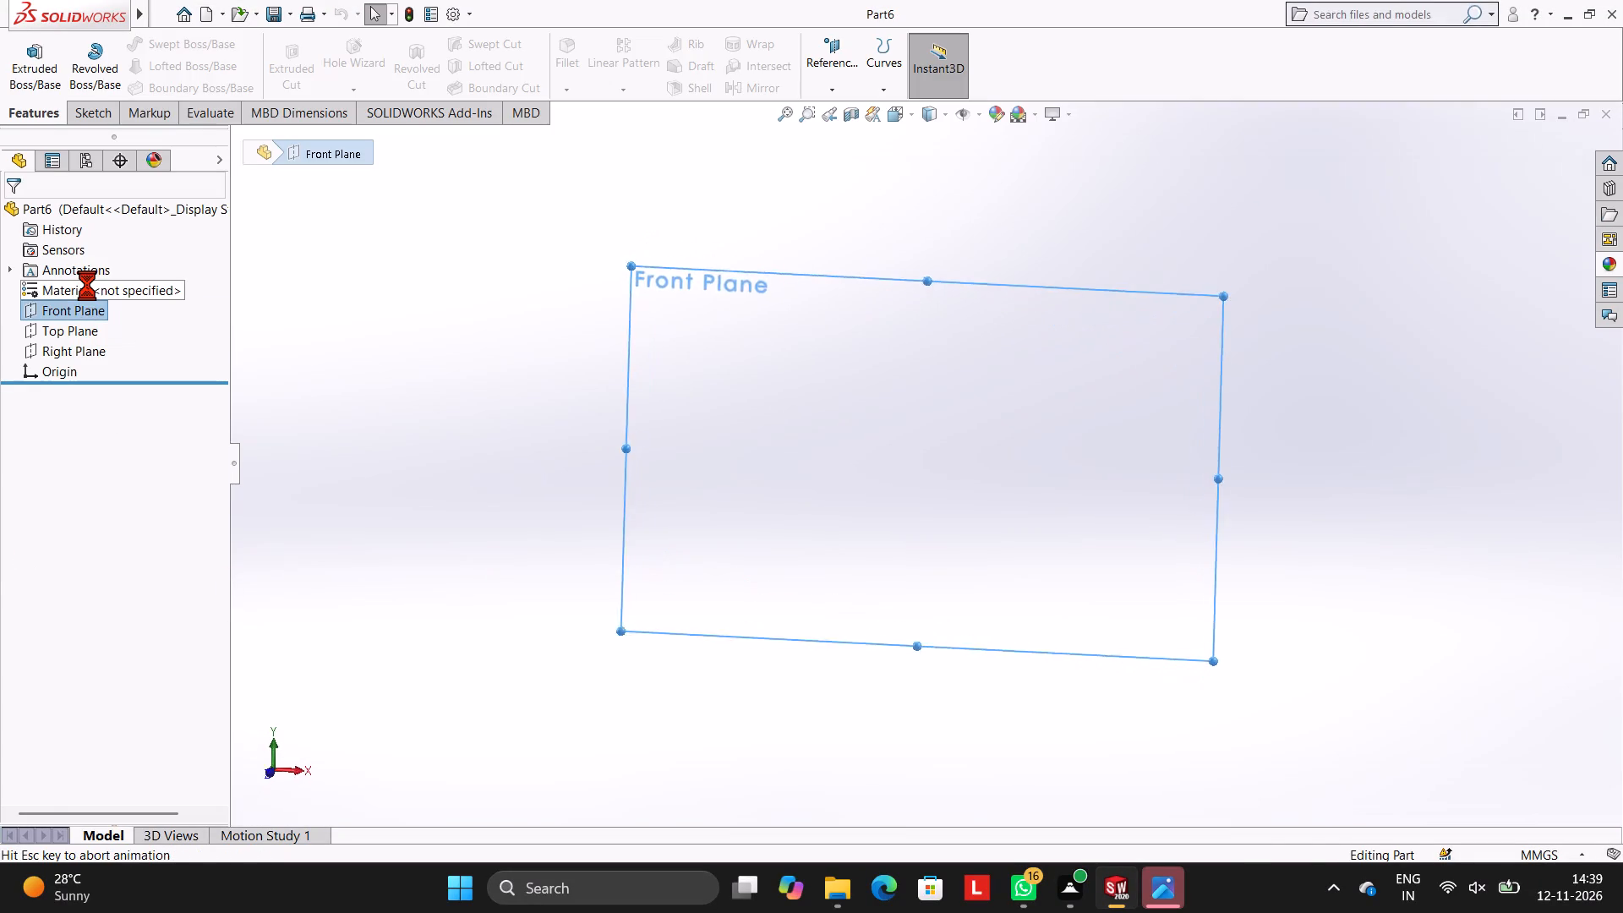
{"action": "left_click", "coordinate": [756, 415]}
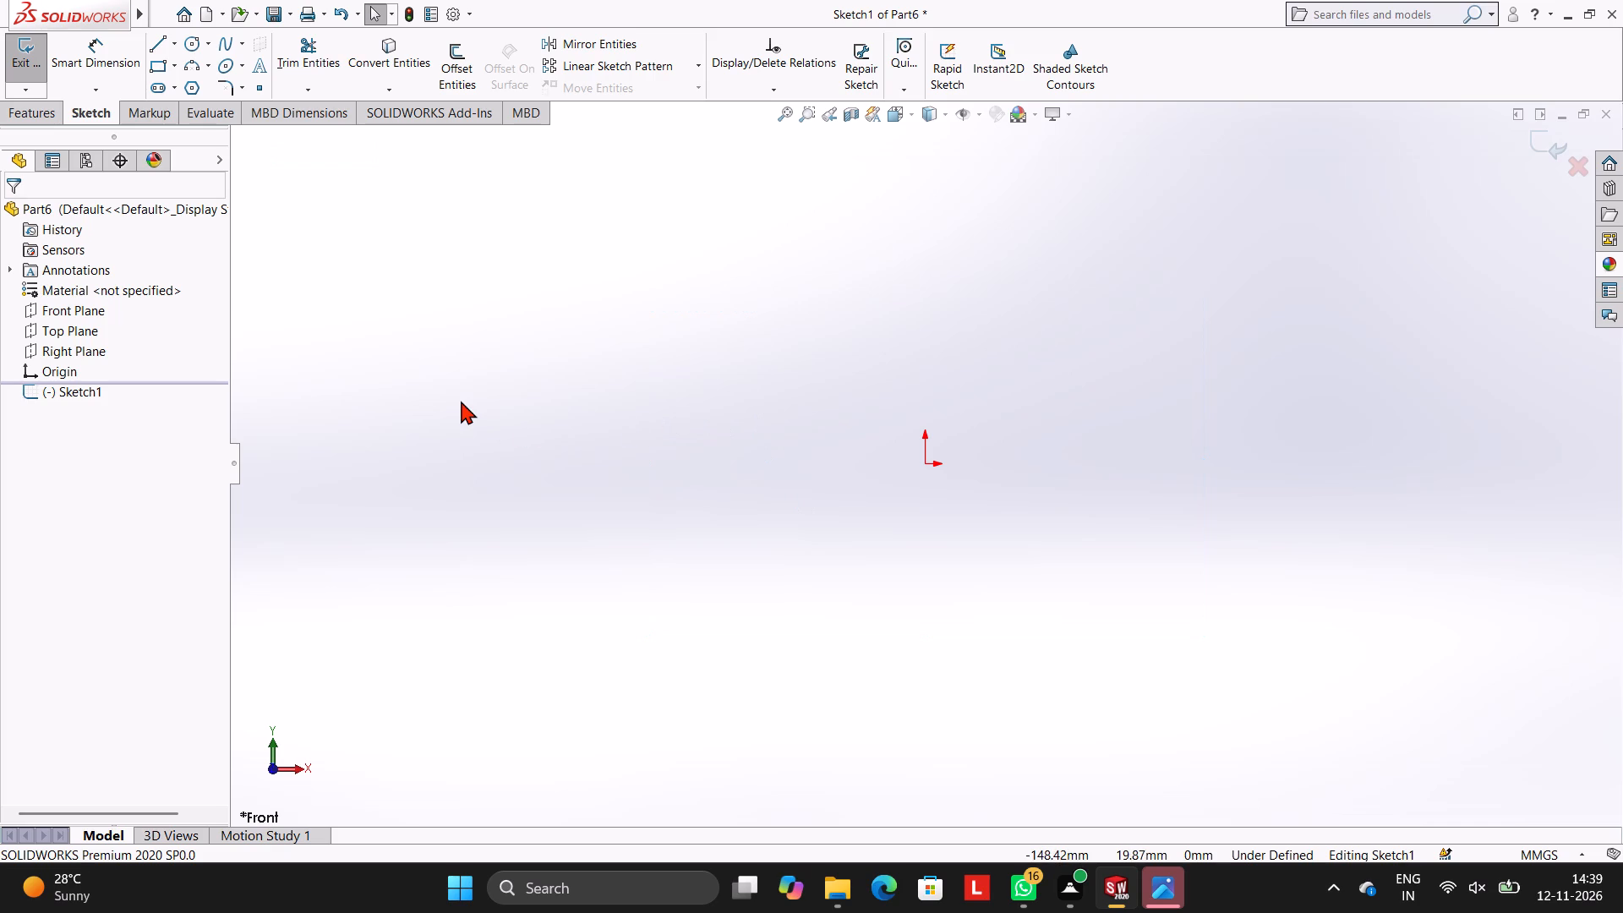
Turn off diameter dimensions and sketch a circle of radius 18 mm centred on the origin.
{"action": "left_click", "coordinate": [188, 43]}
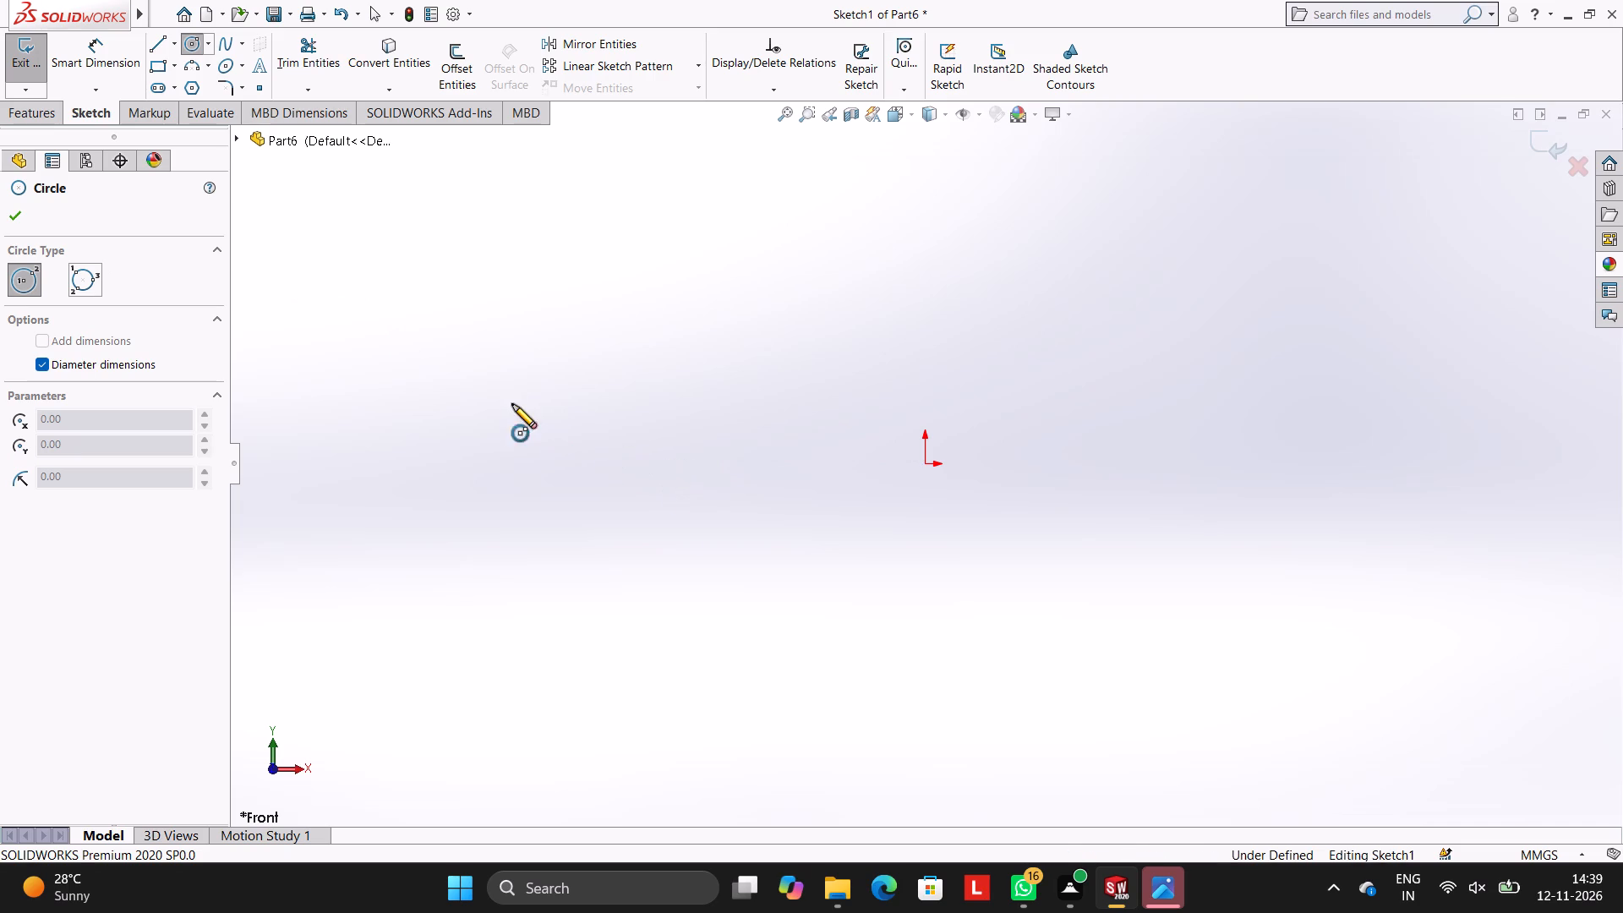
{"action": "left_click", "coordinate": [94, 367]}
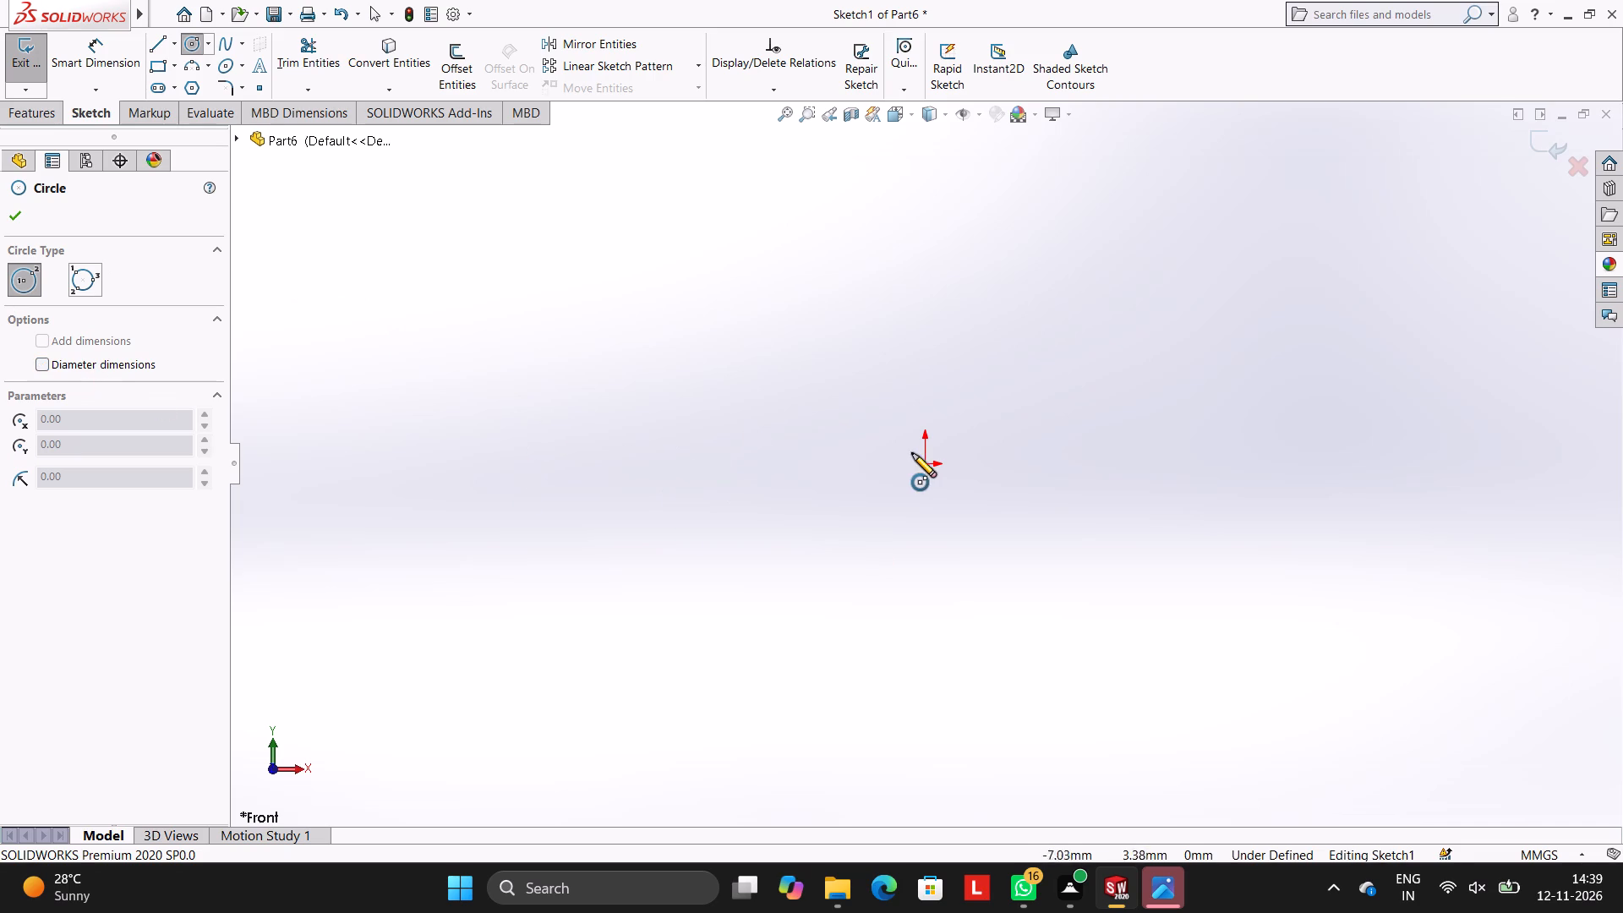
{"action": "left_click", "coordinate": [925, 461]}
{"action": "type", "text": "18"}
{"action": "key", "text": "Return"}
{"action": "key", "text": "Escape"}
{"action": "key", "text": "Escape"}
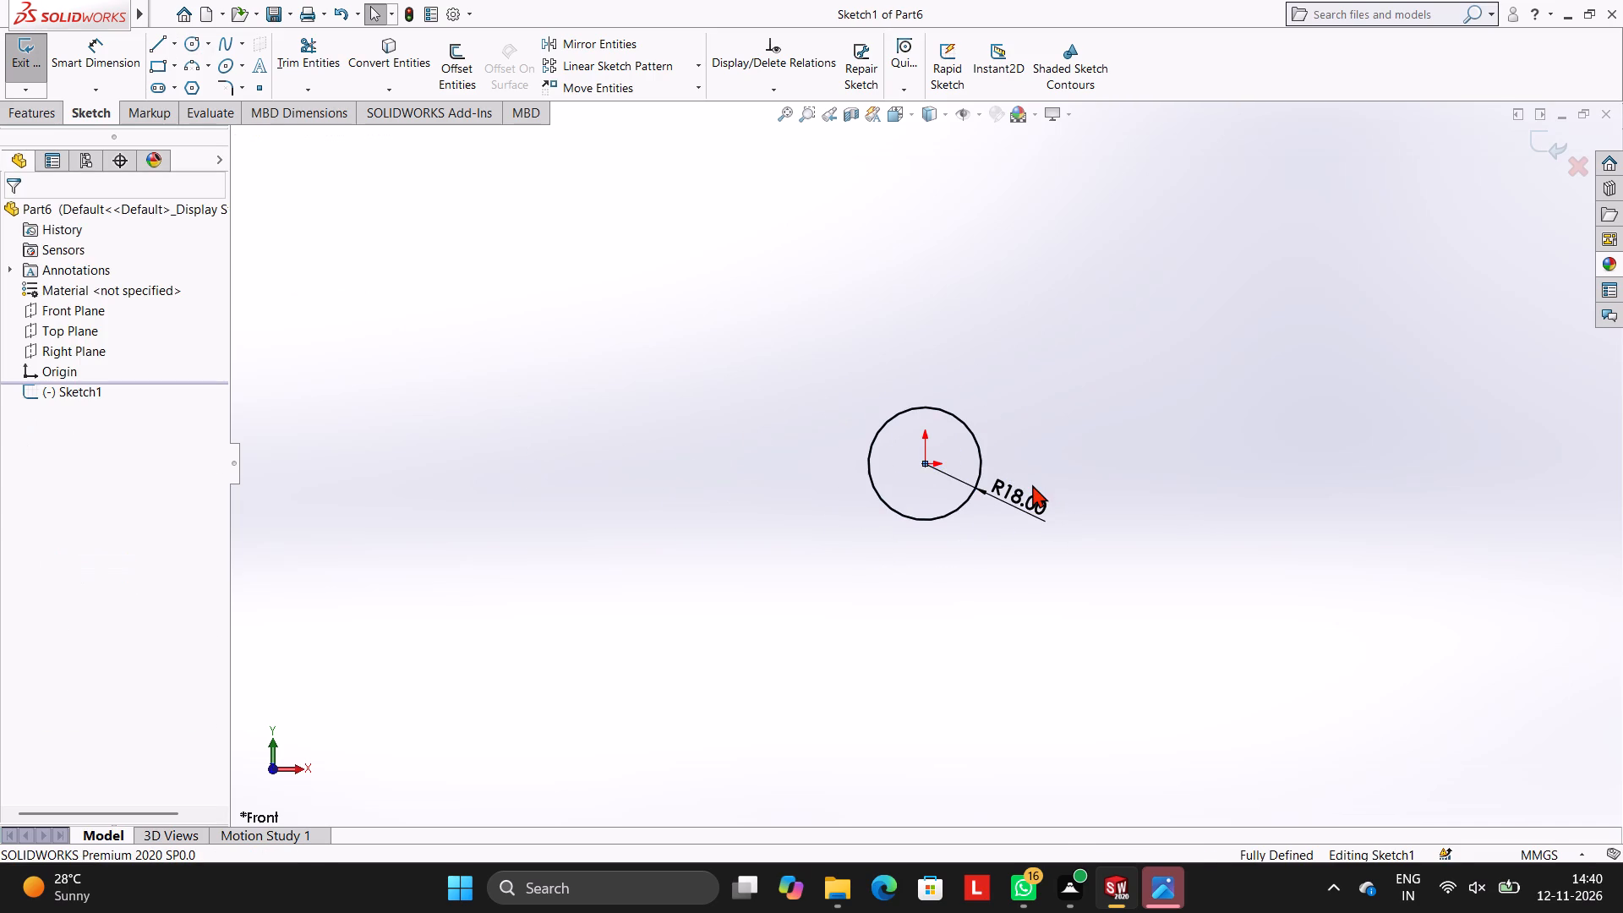
{"action": "key", "text": "Escape"}
Draw a 65 mm horizontal line from the origin in the positive X direction.
{"action": "left_click", "coordinate": [162, 42]}
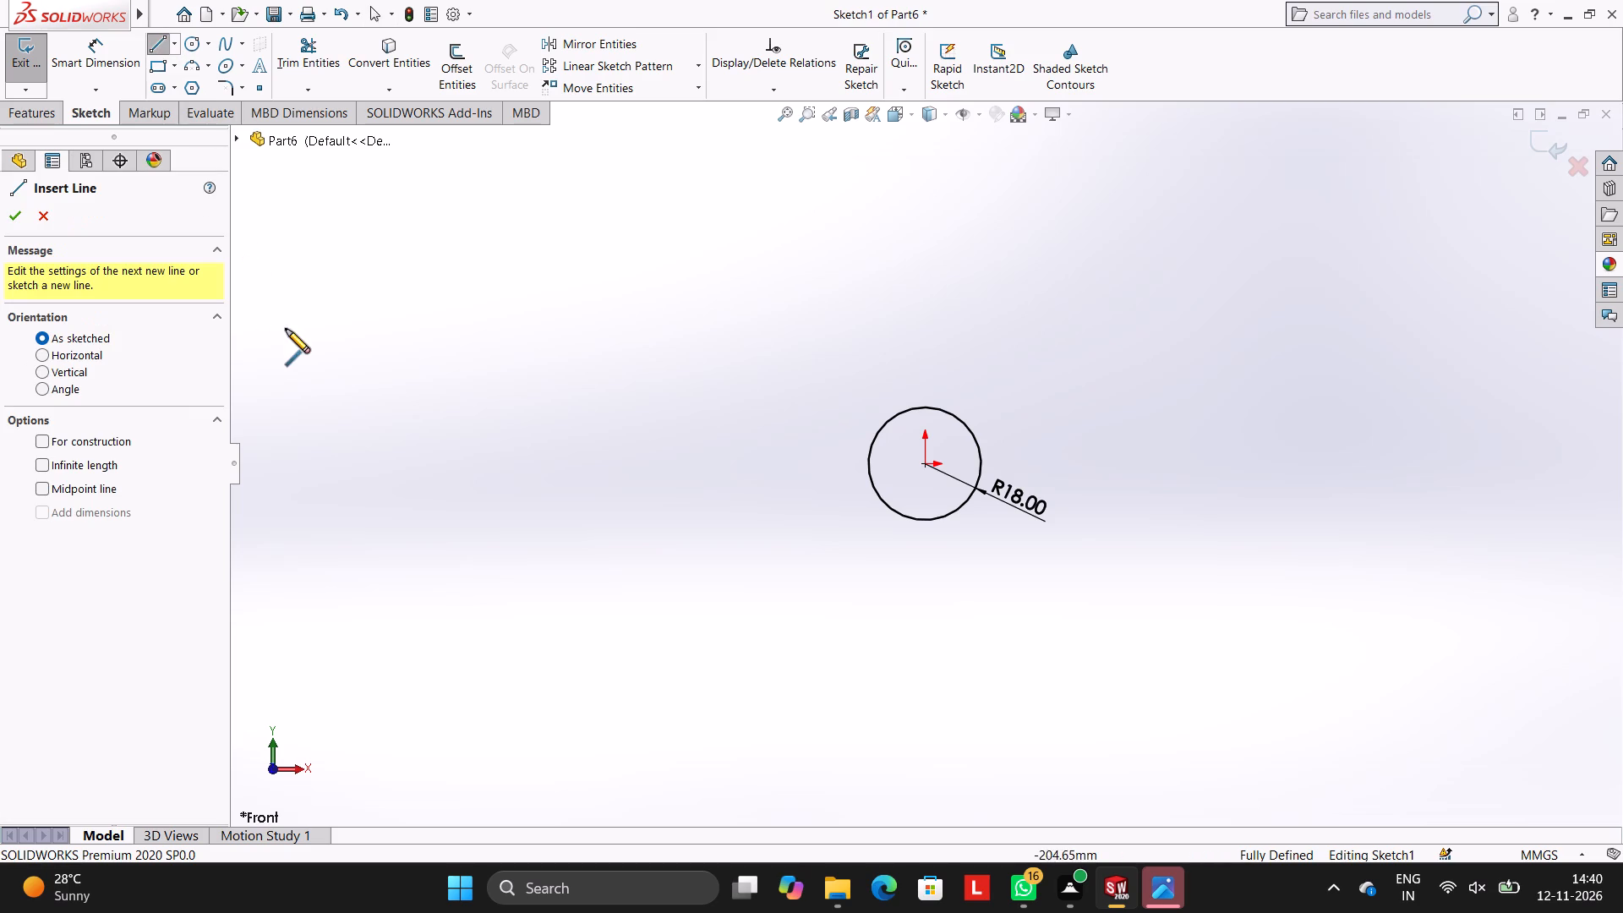
{"action": "left_click", "coordinate": [926, 465]}
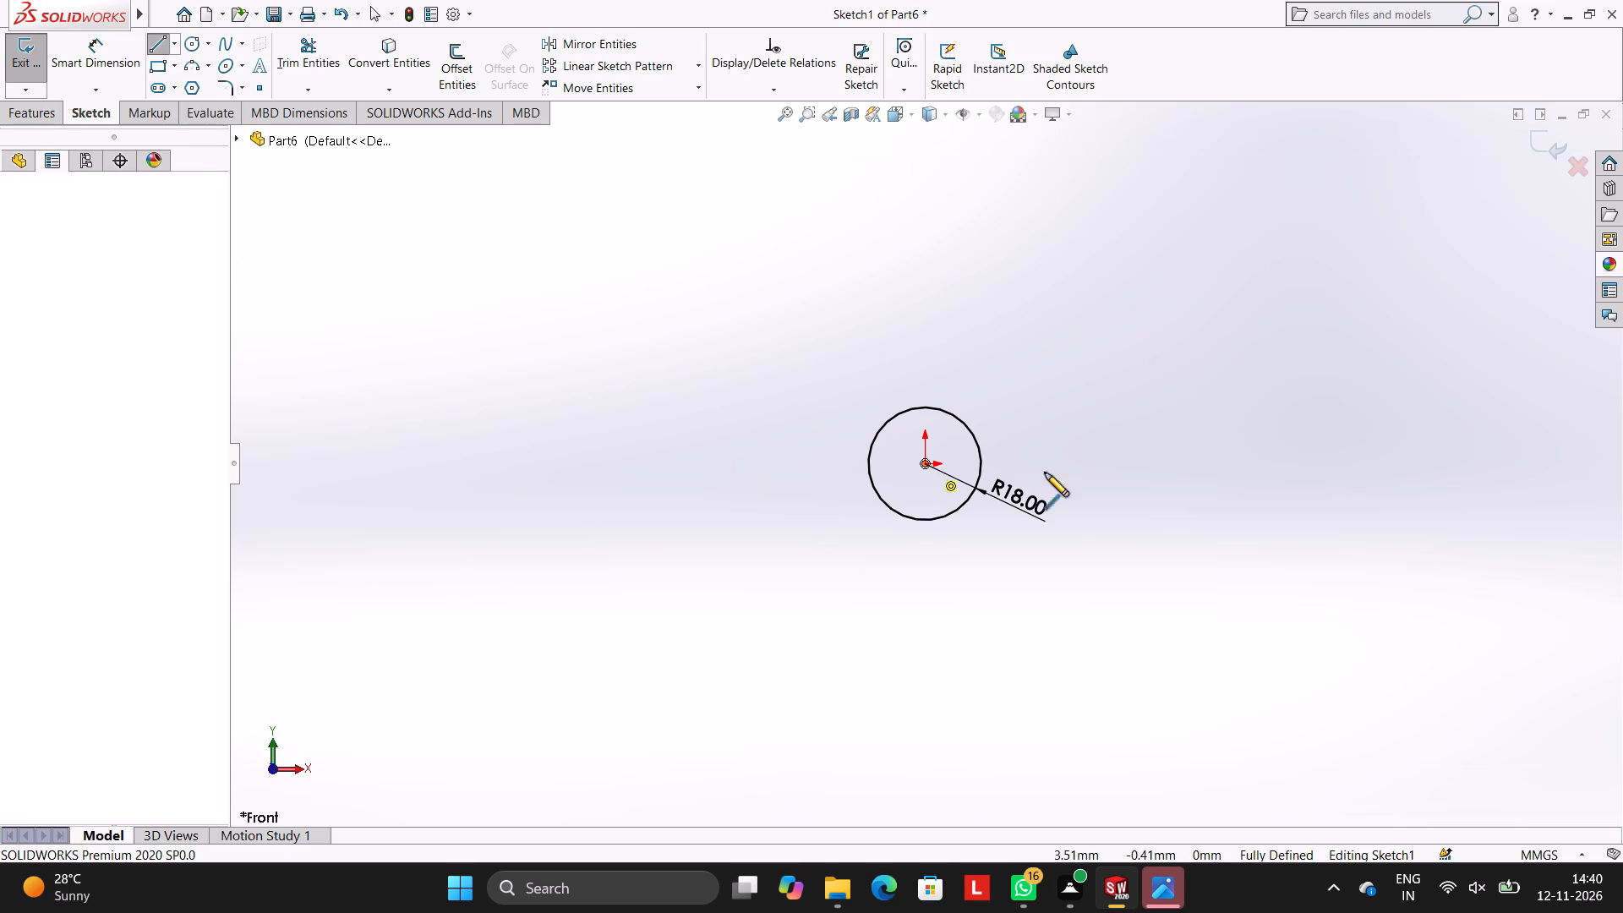
{"action": "type", "text": "65"}
{"action": "key", "text": "Return"}
{"action": "key", "text": "Escape"}
{"action": "key", "text": "Escape"}
{"action": "key", "text": "Escape"}
{"action": "key", "text": "Escape"}
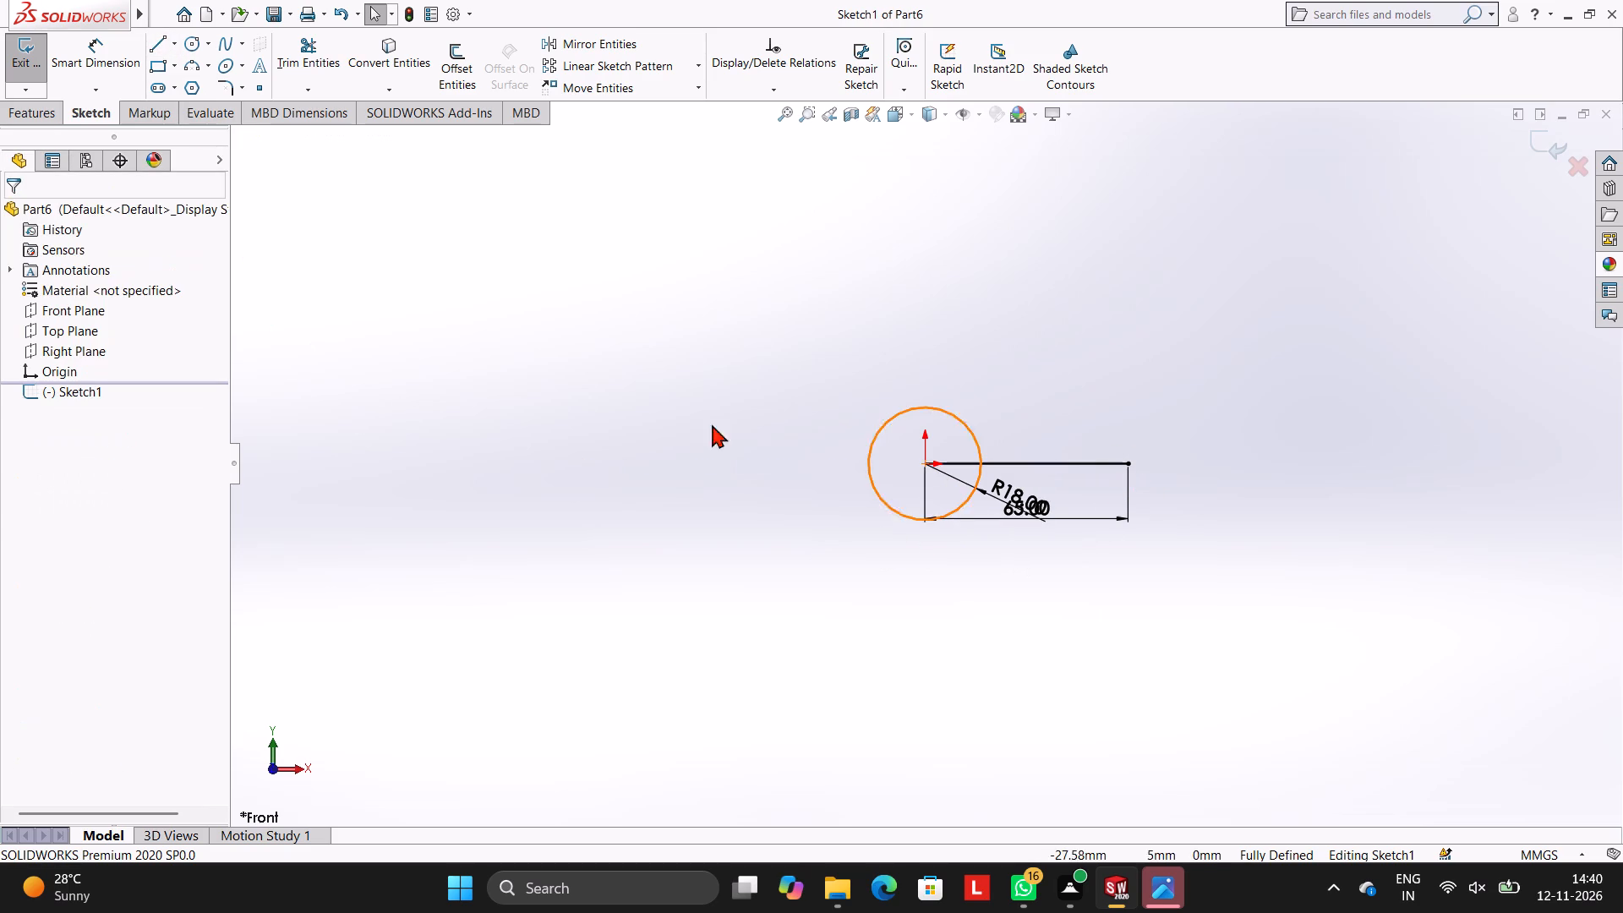
Sketch a second circle of radius 18 mm centred on the far end of the 65 mm line.
{"action": "left_click", "coordinate": [196, 44]}
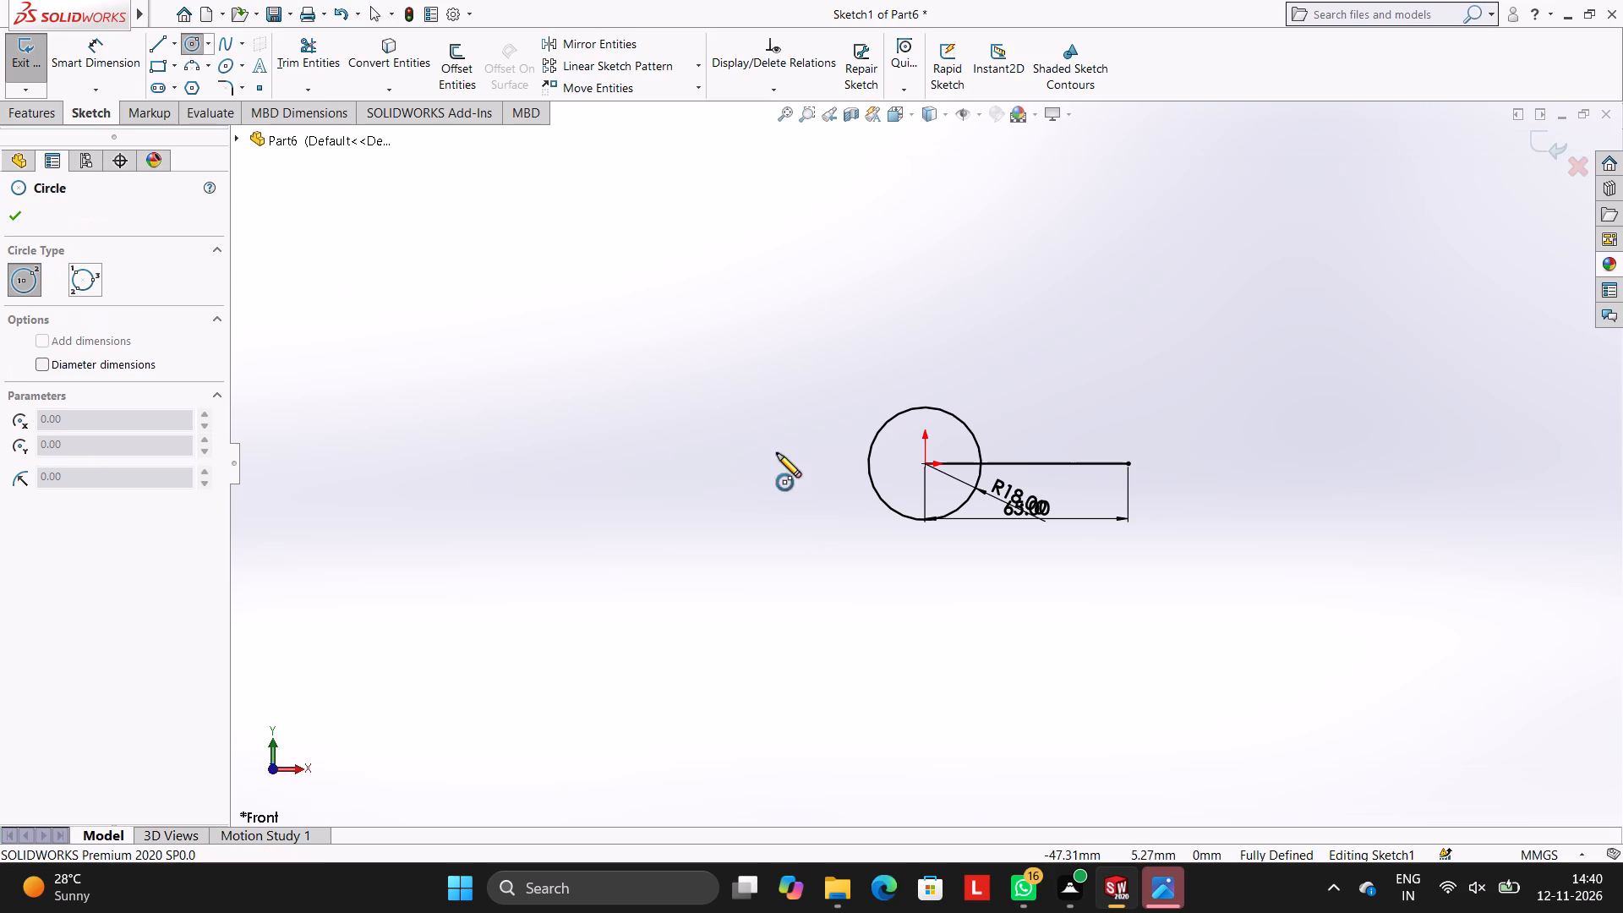
{"action": "left_click", "coordinate": [1128, 464]}
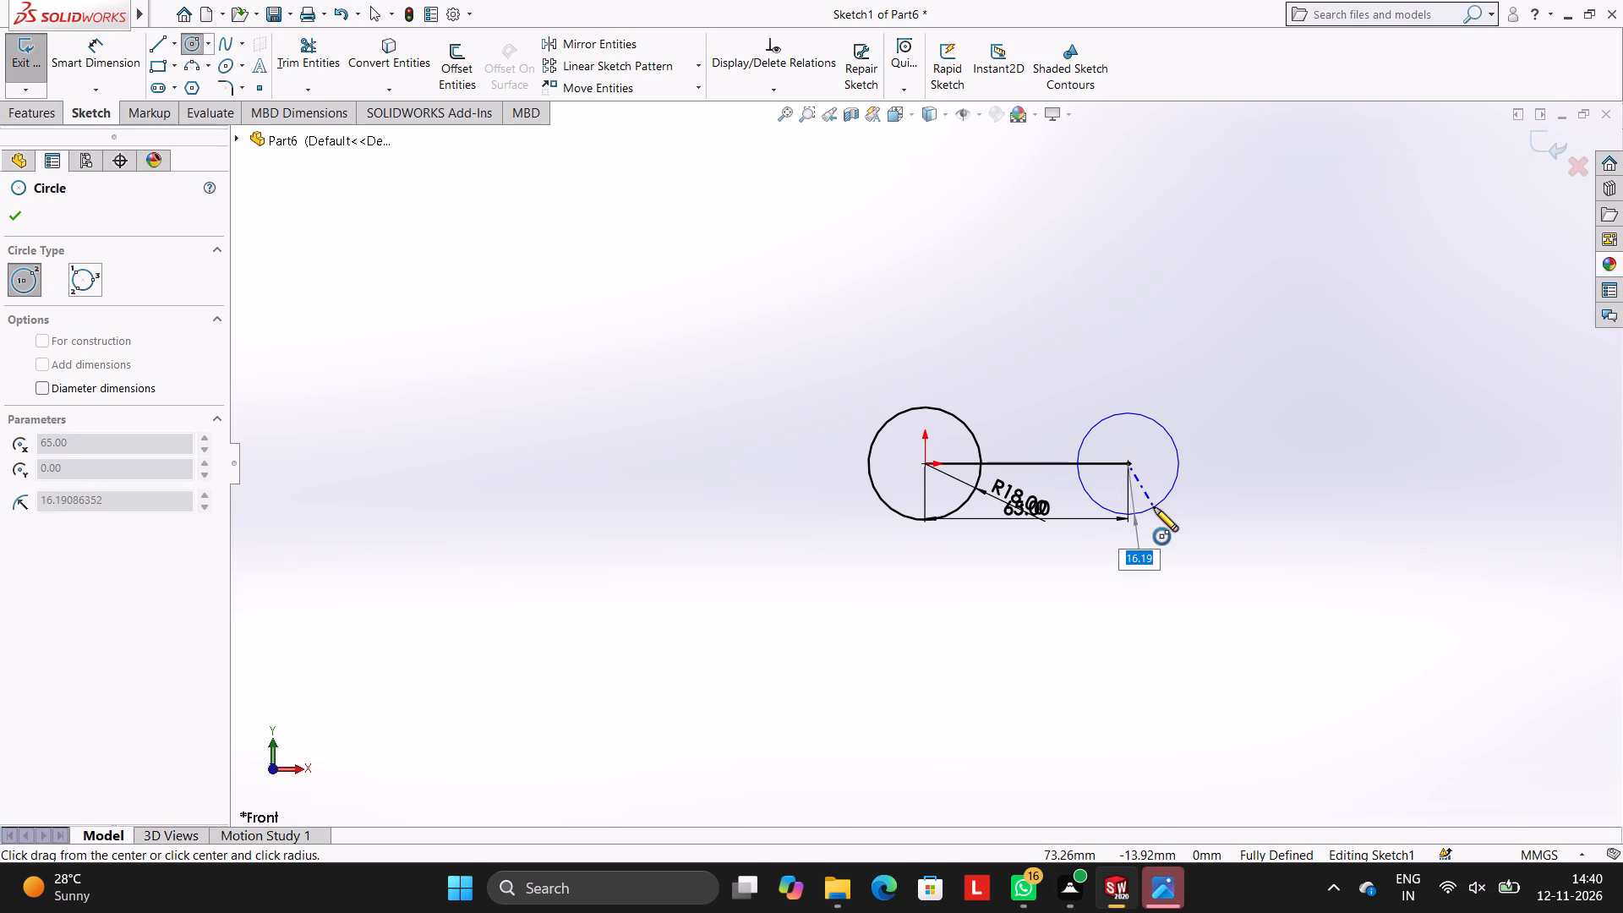
{"action": "key", "text": "1"}
{"action": "key", "text": "8"}
{"action": "key", "text": "Return"}
{"action": "key", "text": "Escape"}
{"action": "key", "text": "Escape"}
{"action": "key", "text": "Escape"}
{"action": "key", "text": "Escape"}
{"action": "key", "text": "Escape"}
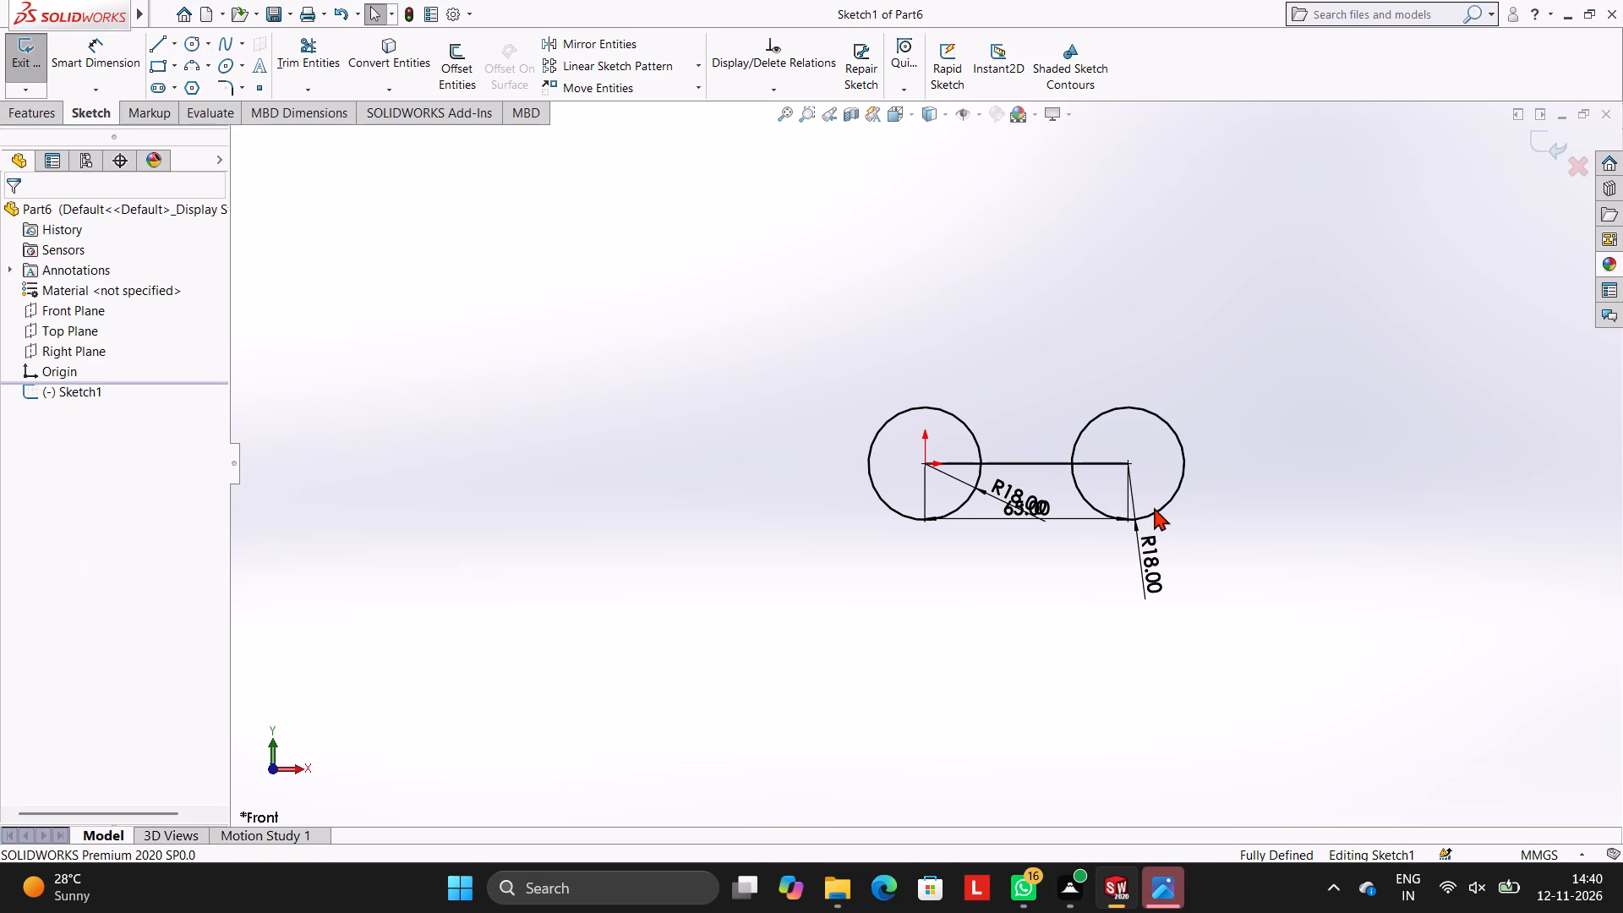
{"action": "key", "text": "Escape"}
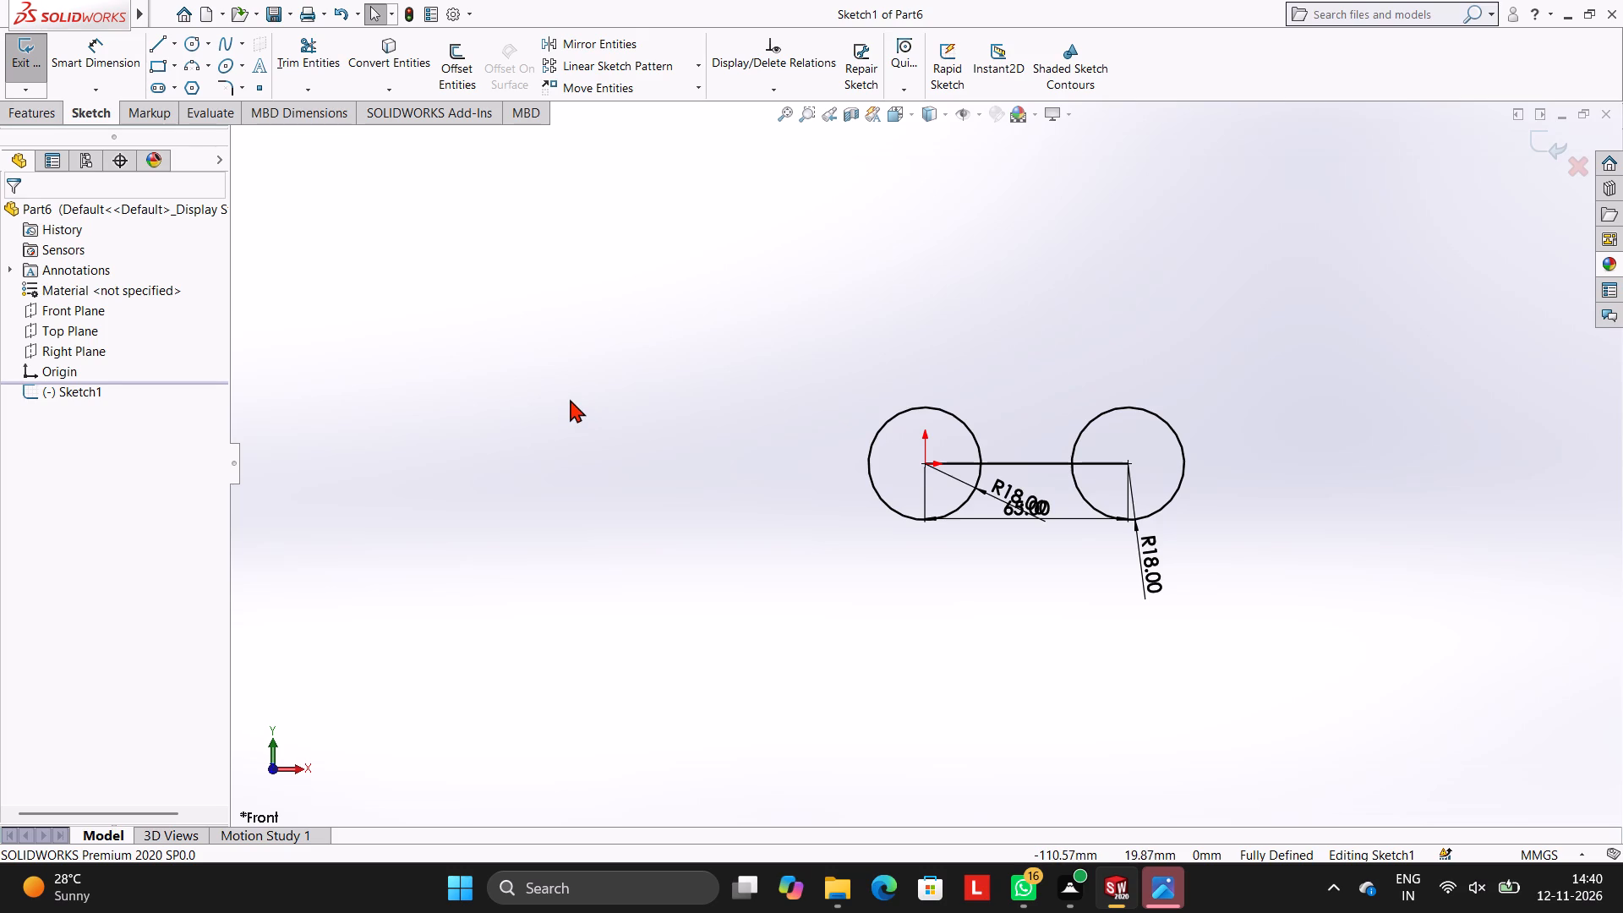
Draw a 45 mm vertical line downward from the midpoint of the horizontal line between the circles.
{"action": "scroll", "coordinate": [783, 437], "scroll_direction": "up", "scroll_amount": 1}
{"action": "scroll", "coordinate": [783, 436], "scroll_direction": "down", "scroll_amount": 2}
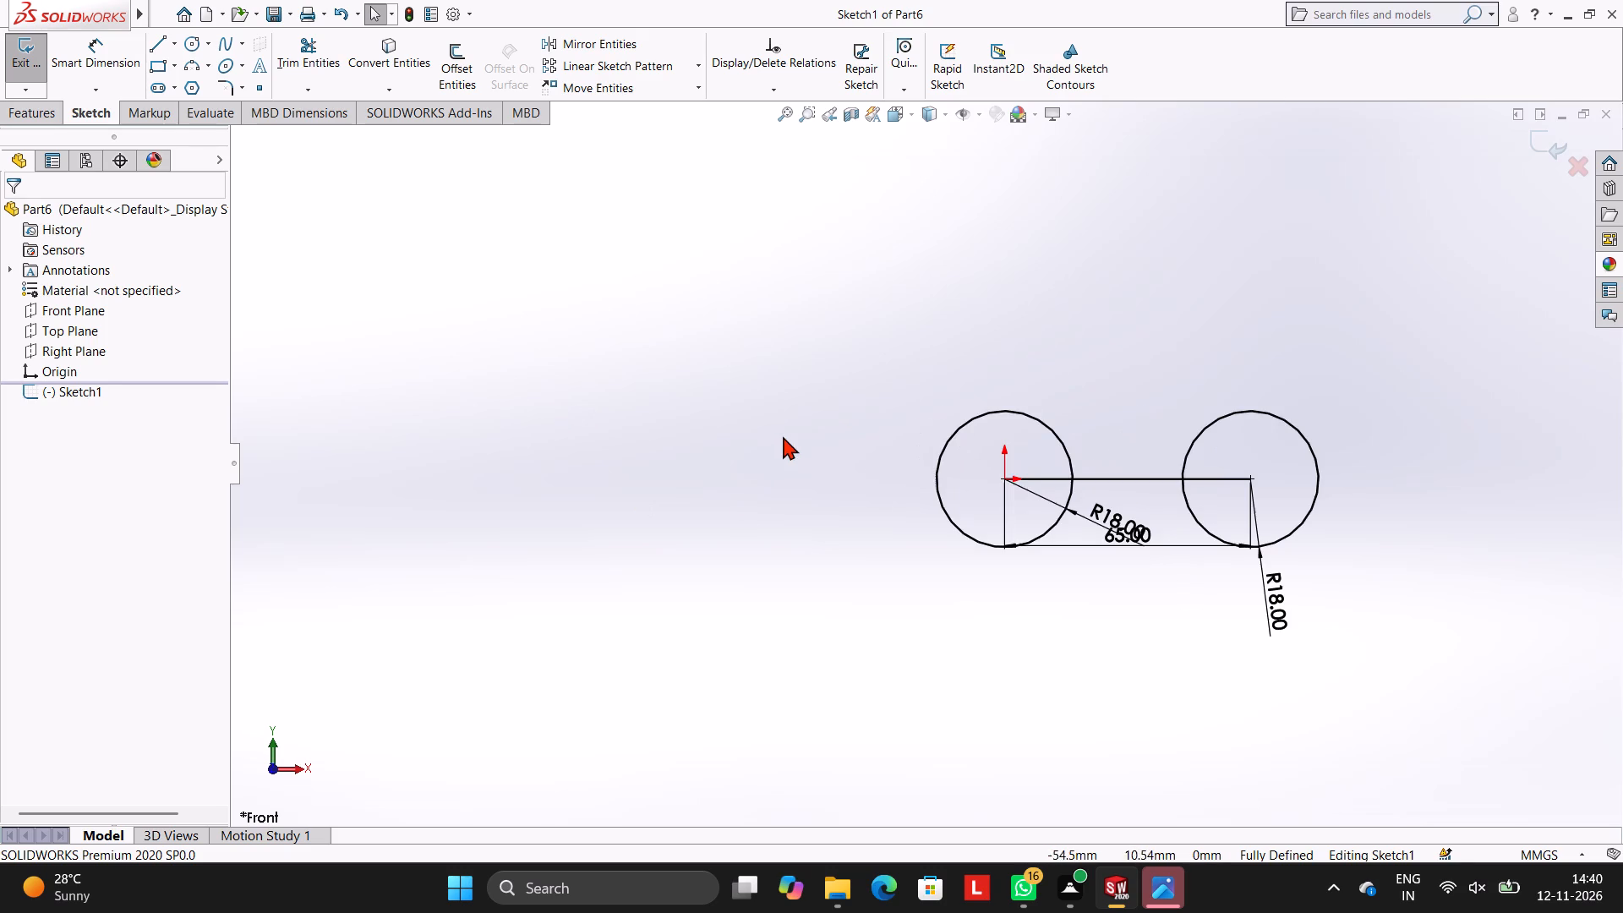
{"action": "scroll", "coordinate": [1374, 456], "scroll_direction": "up", "scroll_amount": 1}
{"action": "scroll", "coordinate": [1367, 447], "scroll_direction": "down", "scroll_amount": 1}
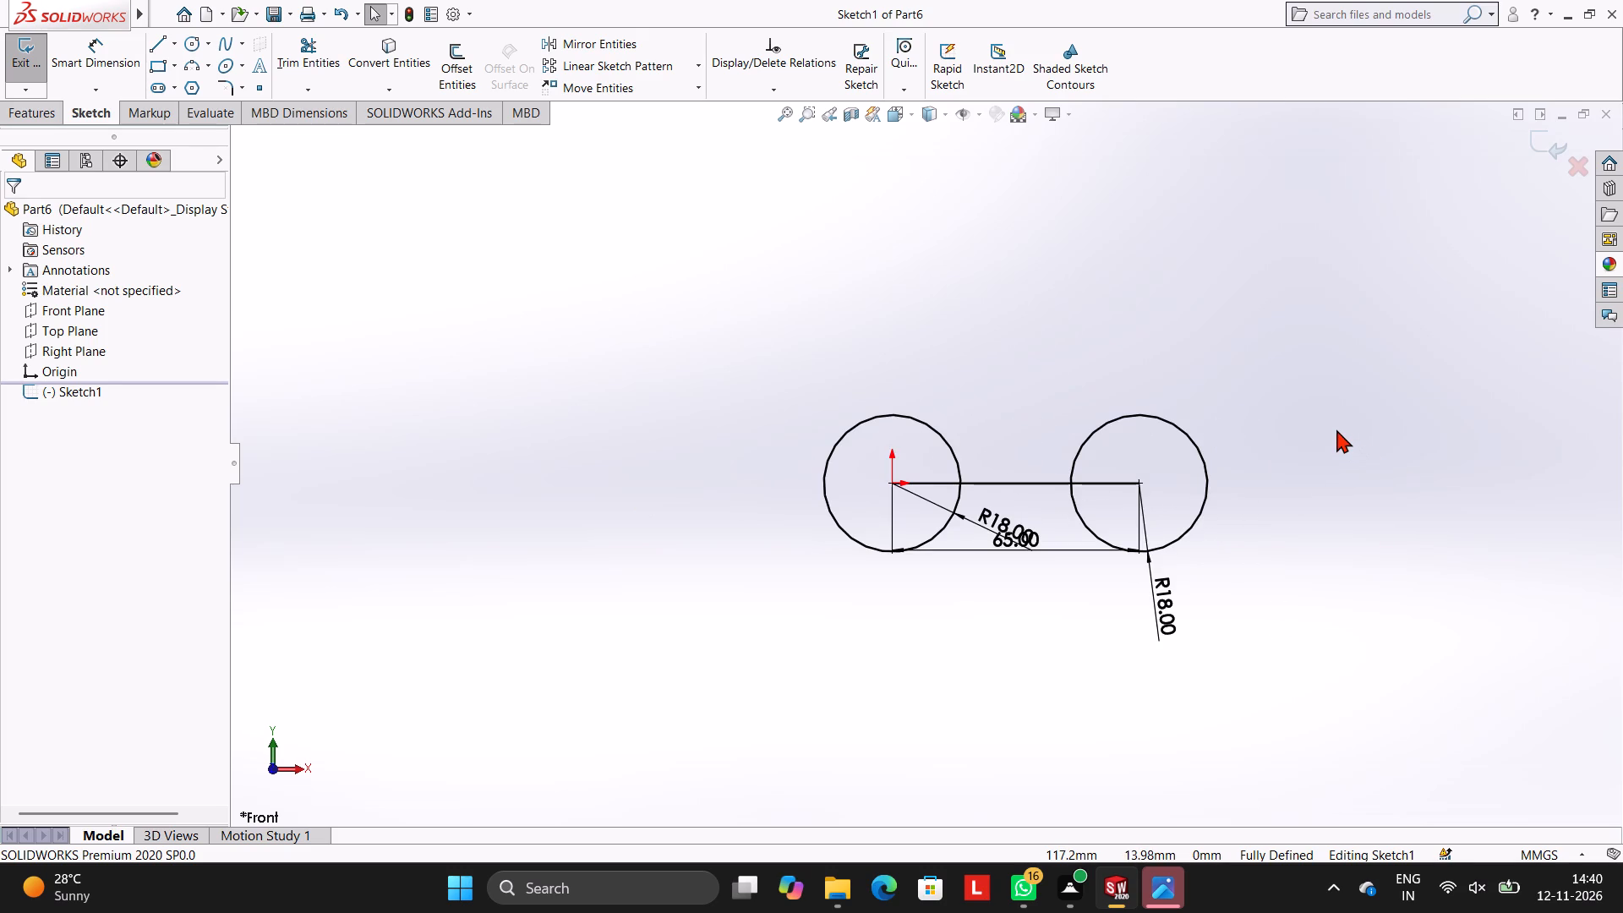
{"action": "left_click", "coordinate": [161, 40]}
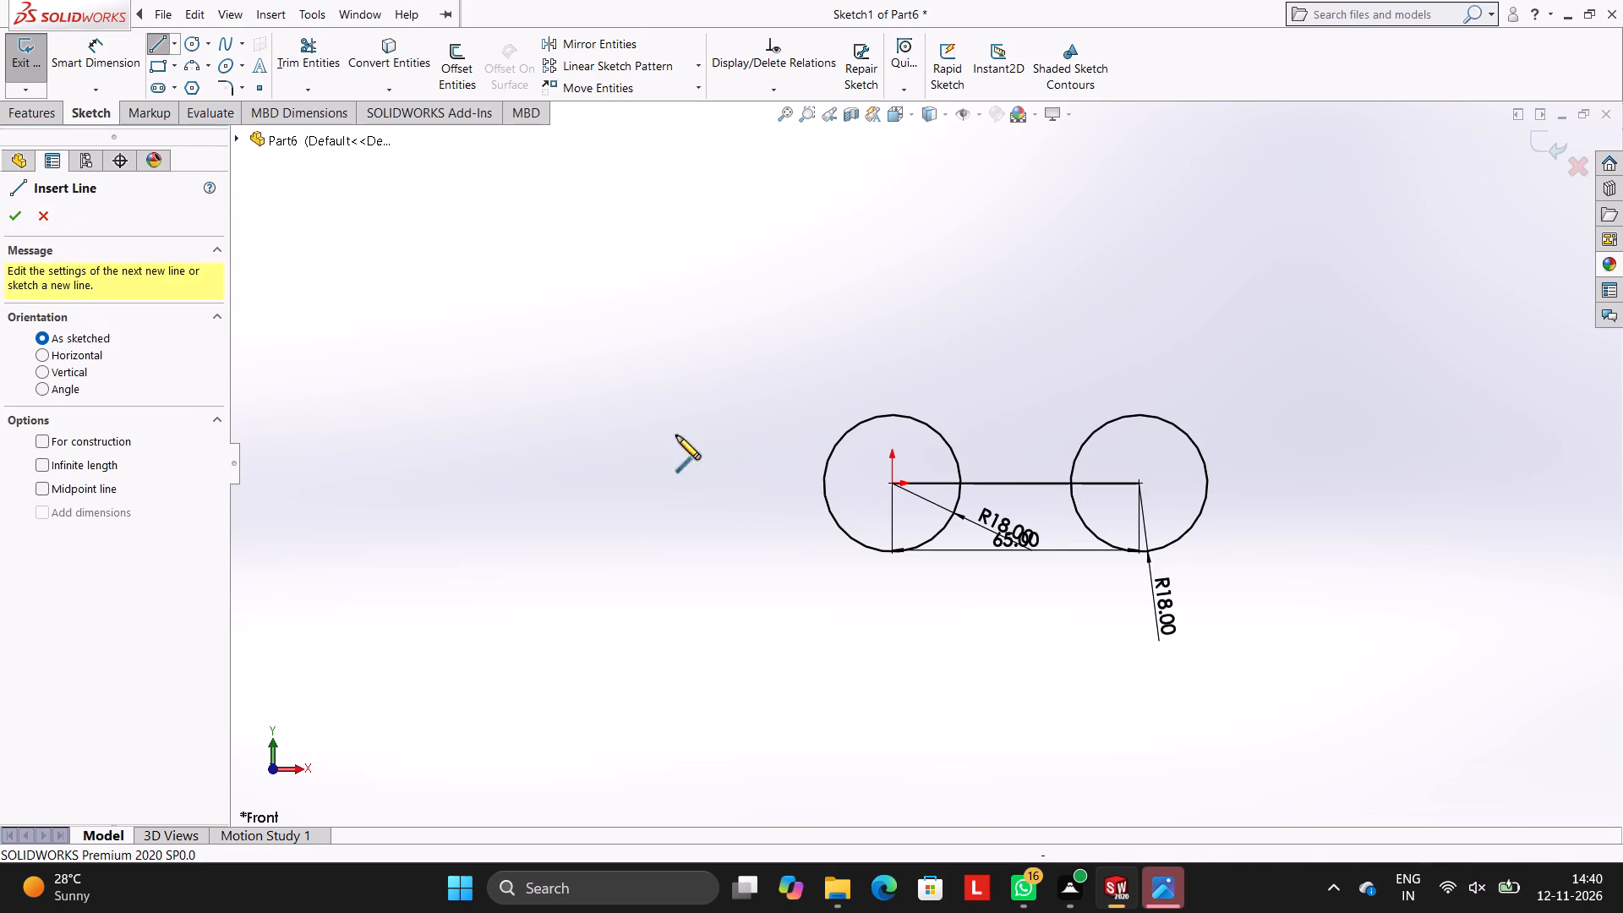
{"action": "left_click", "coordinate": [1013, 481]}
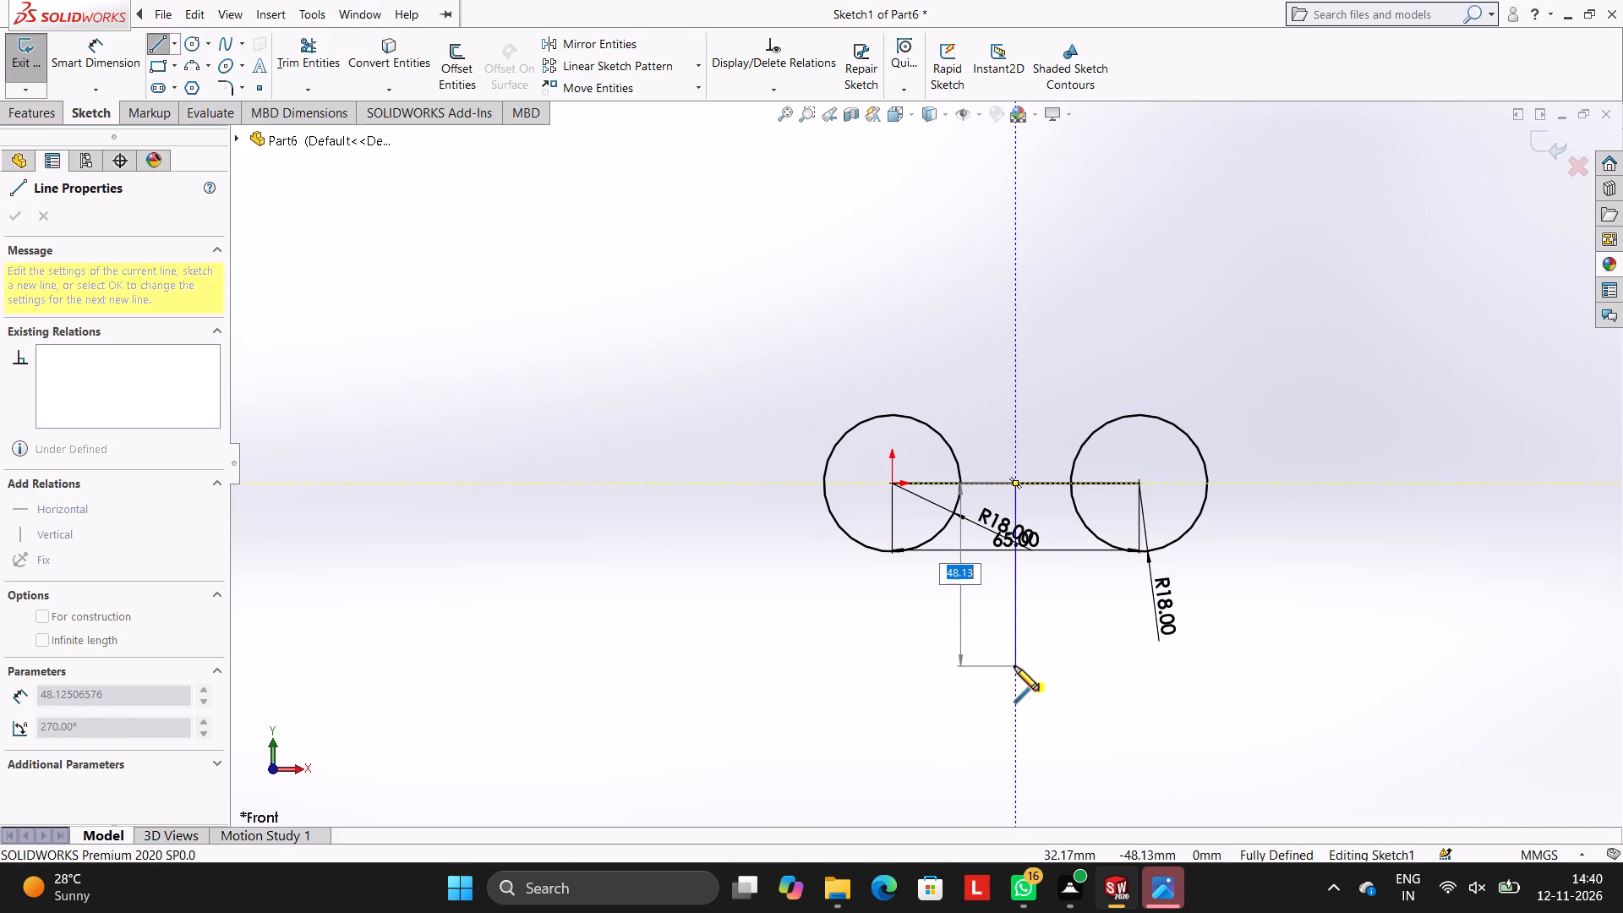
{"action": "type", "text": "45"}
{"action": "key", "text": "Return"}
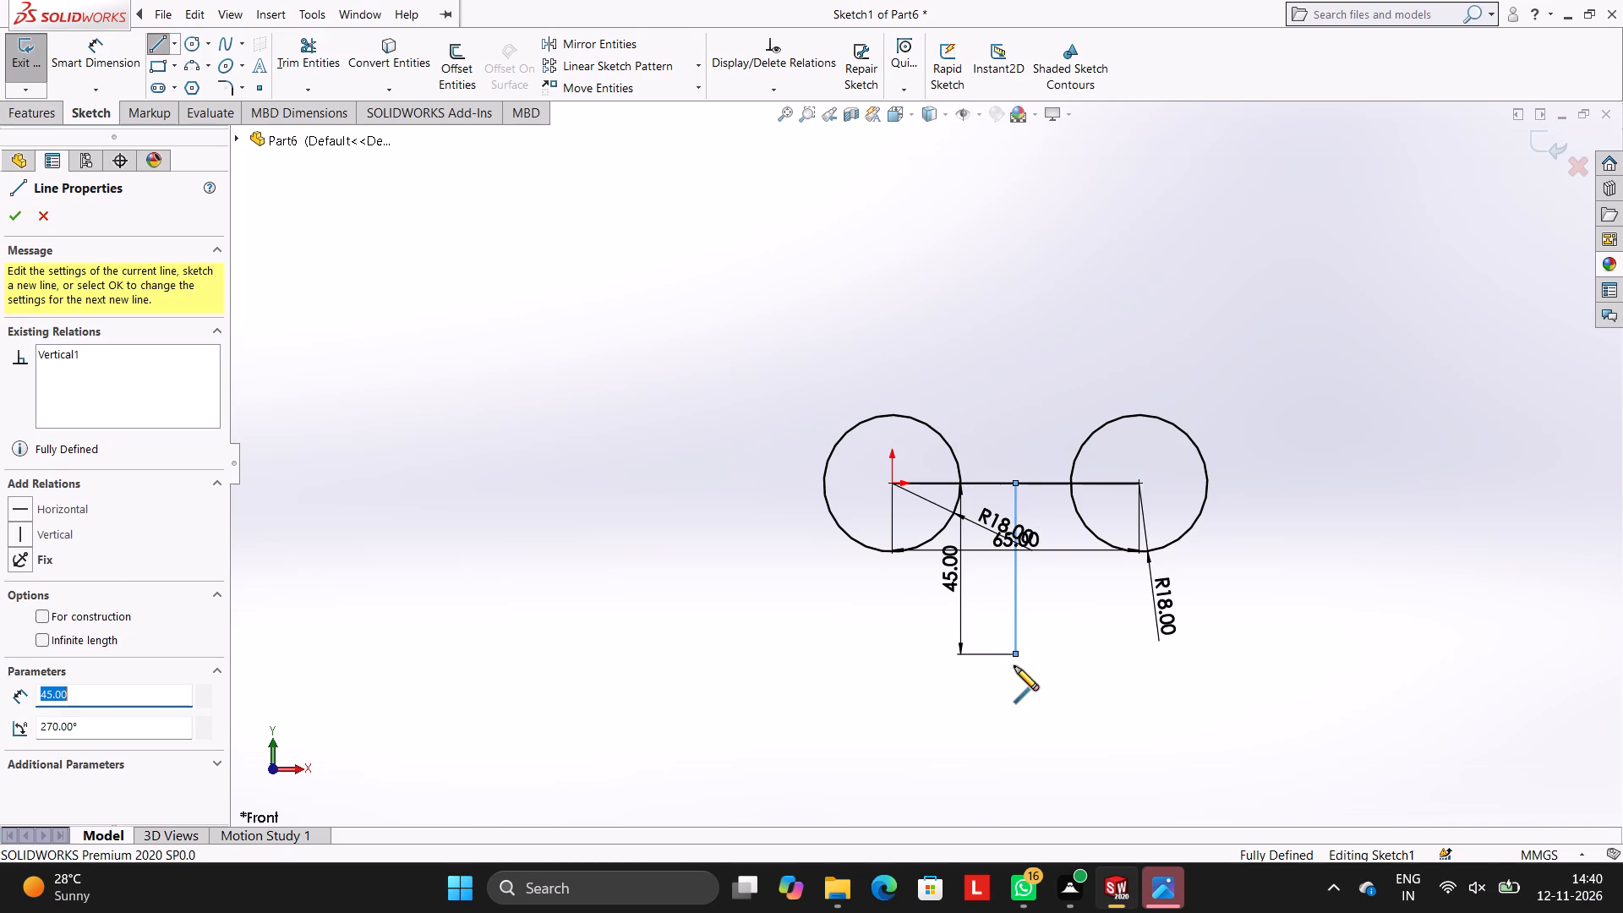
{"action": "key", "text": "Escape"}
{"action": "key", "text": "Escape"}
{"action": "key", "text": "Escape"}
{"action": "key", "text": "Escape"}
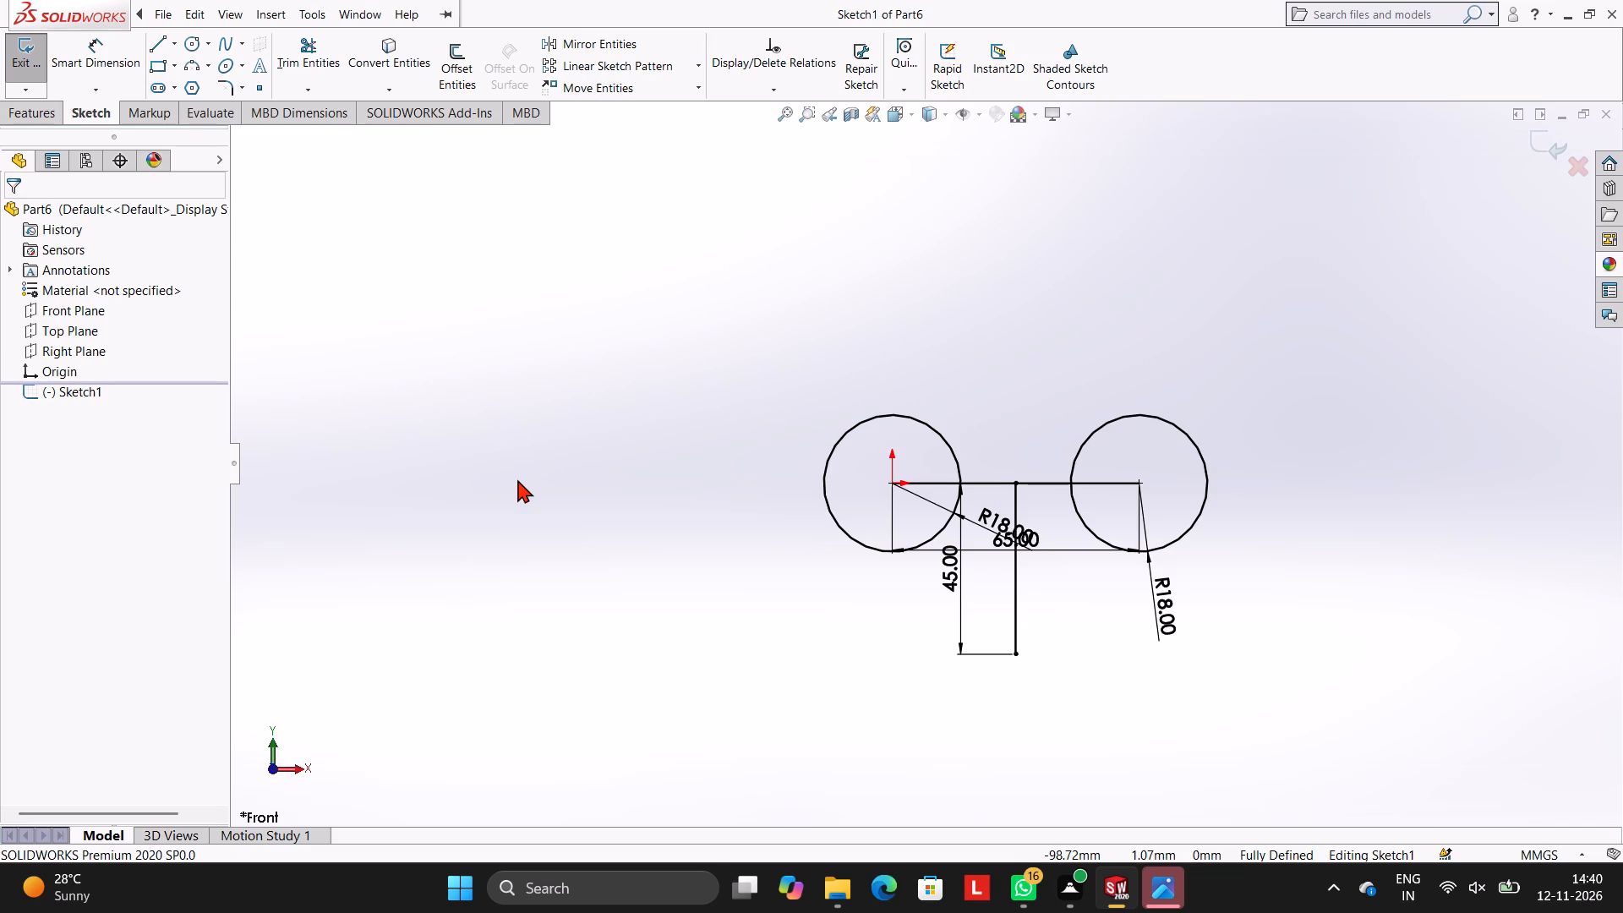
Sketch a three-point arc of radius 60 mm bridging the upper outer sides of the two circles.
{"action": "left_click", "coordinate": [191, 63]}
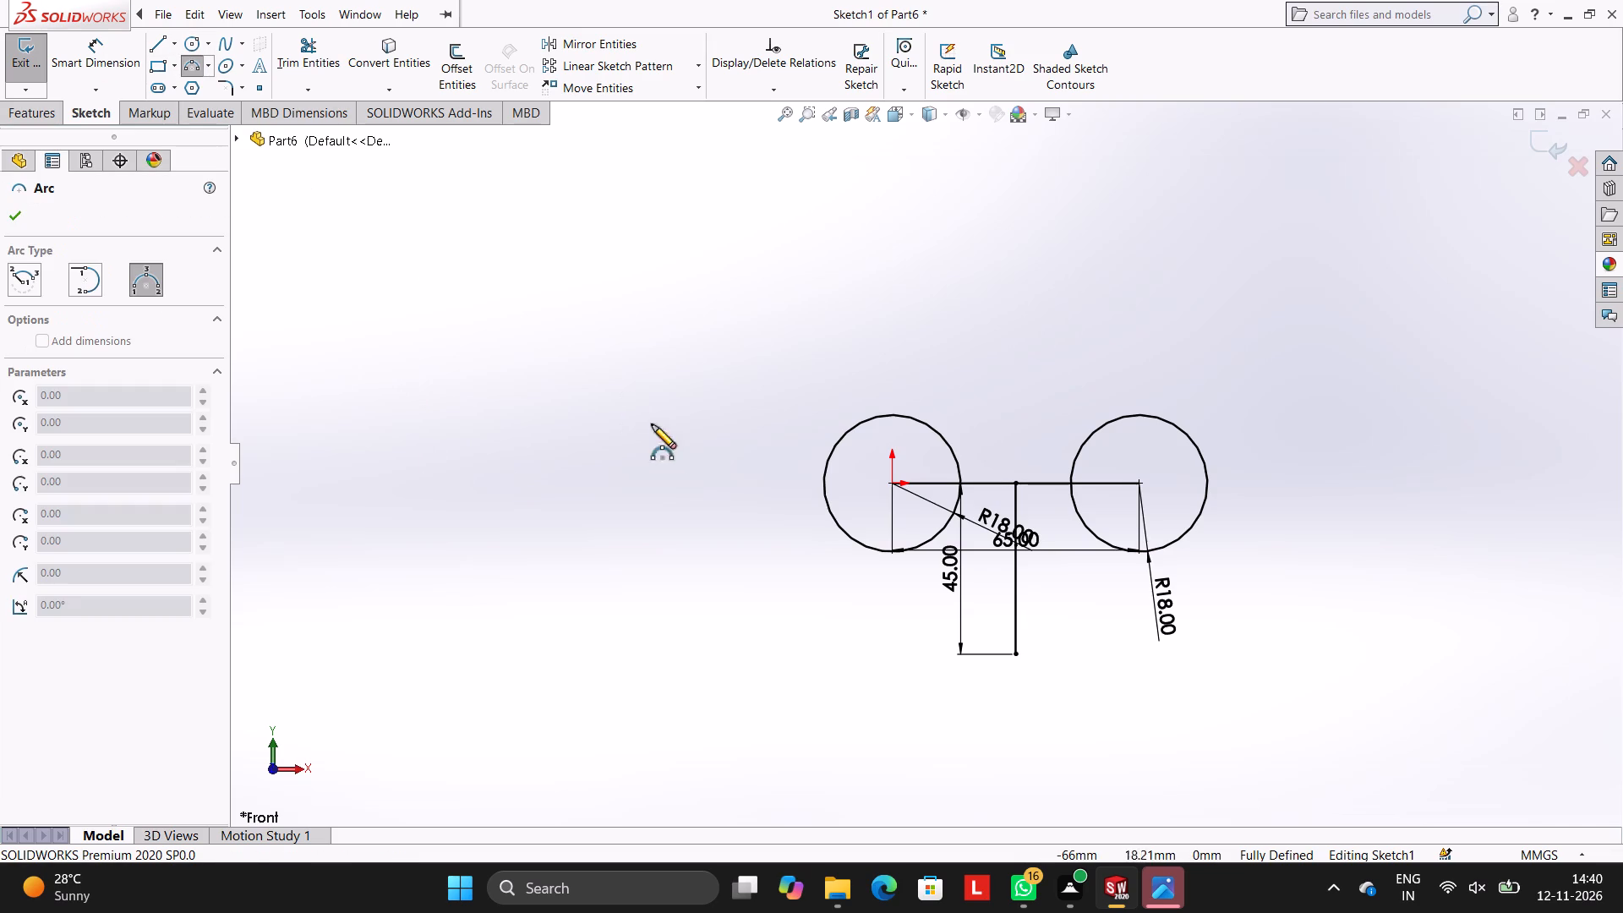
{"action": "left_click", "coordinate": [846, 433]}
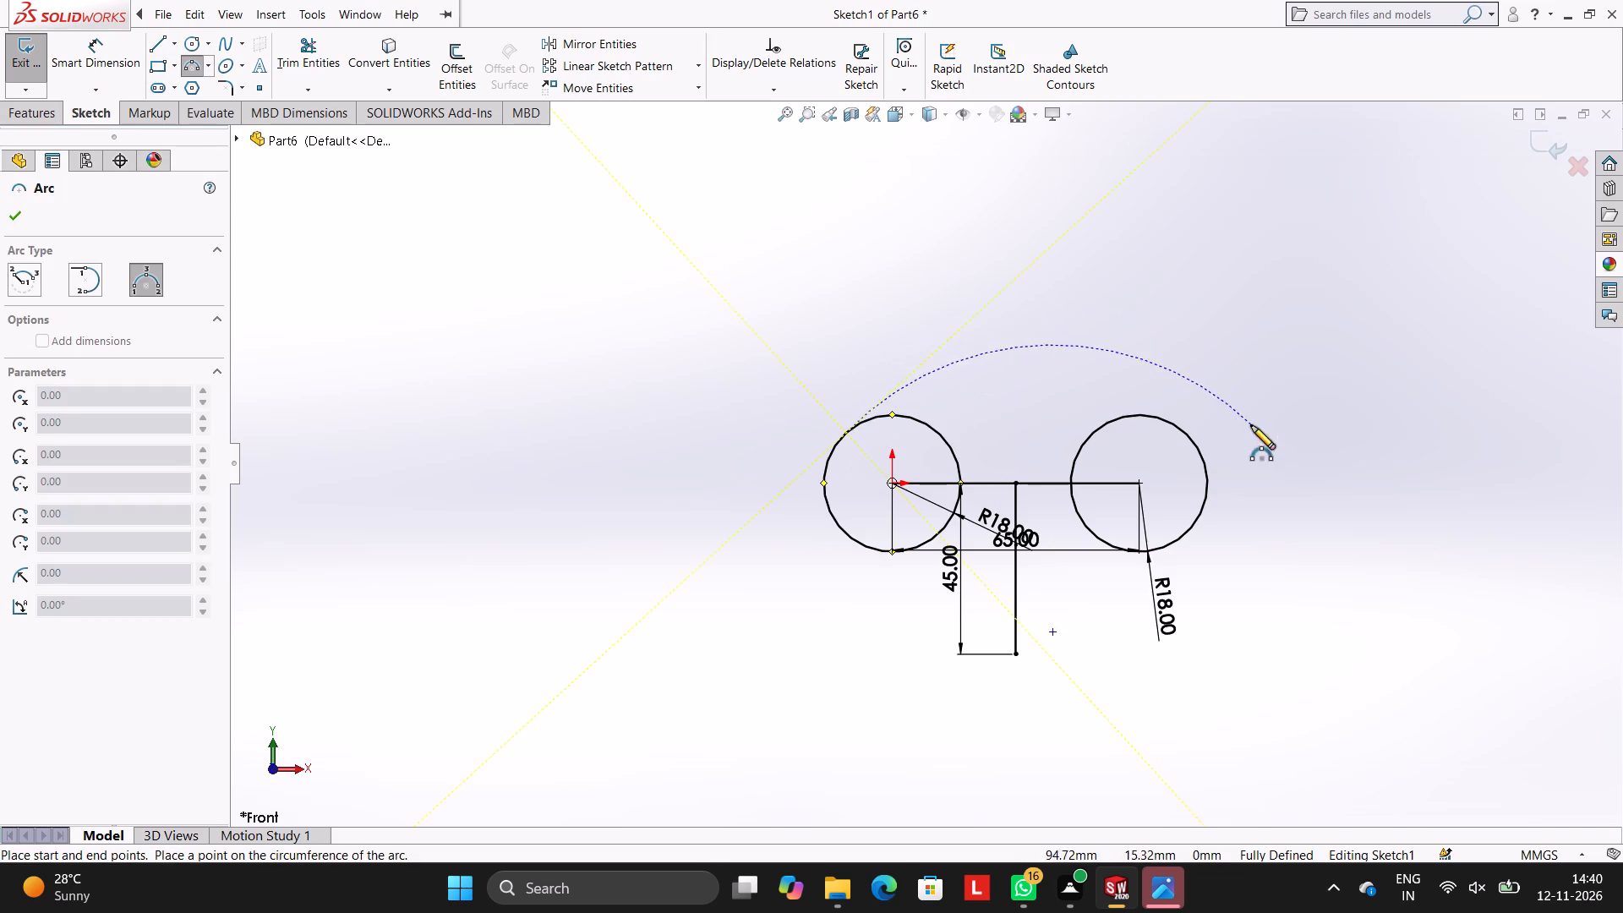
{"action": "left_click", "coordinate": [1196, 443]}
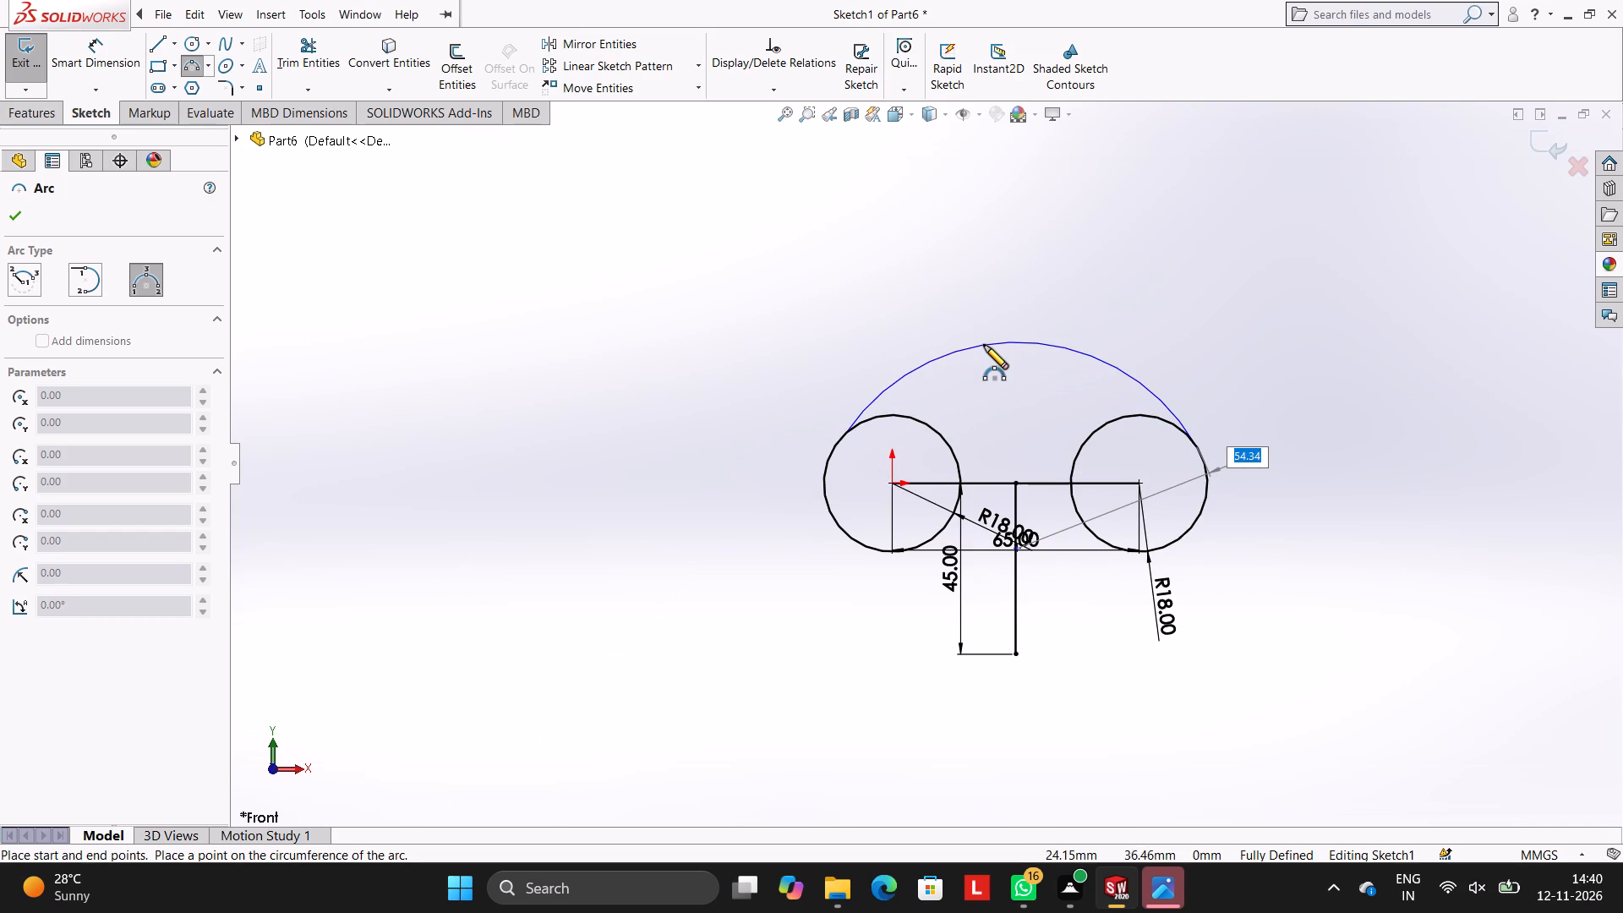
{"action": "type", "text": "60"}
{"action": "key", "text": "Return"}
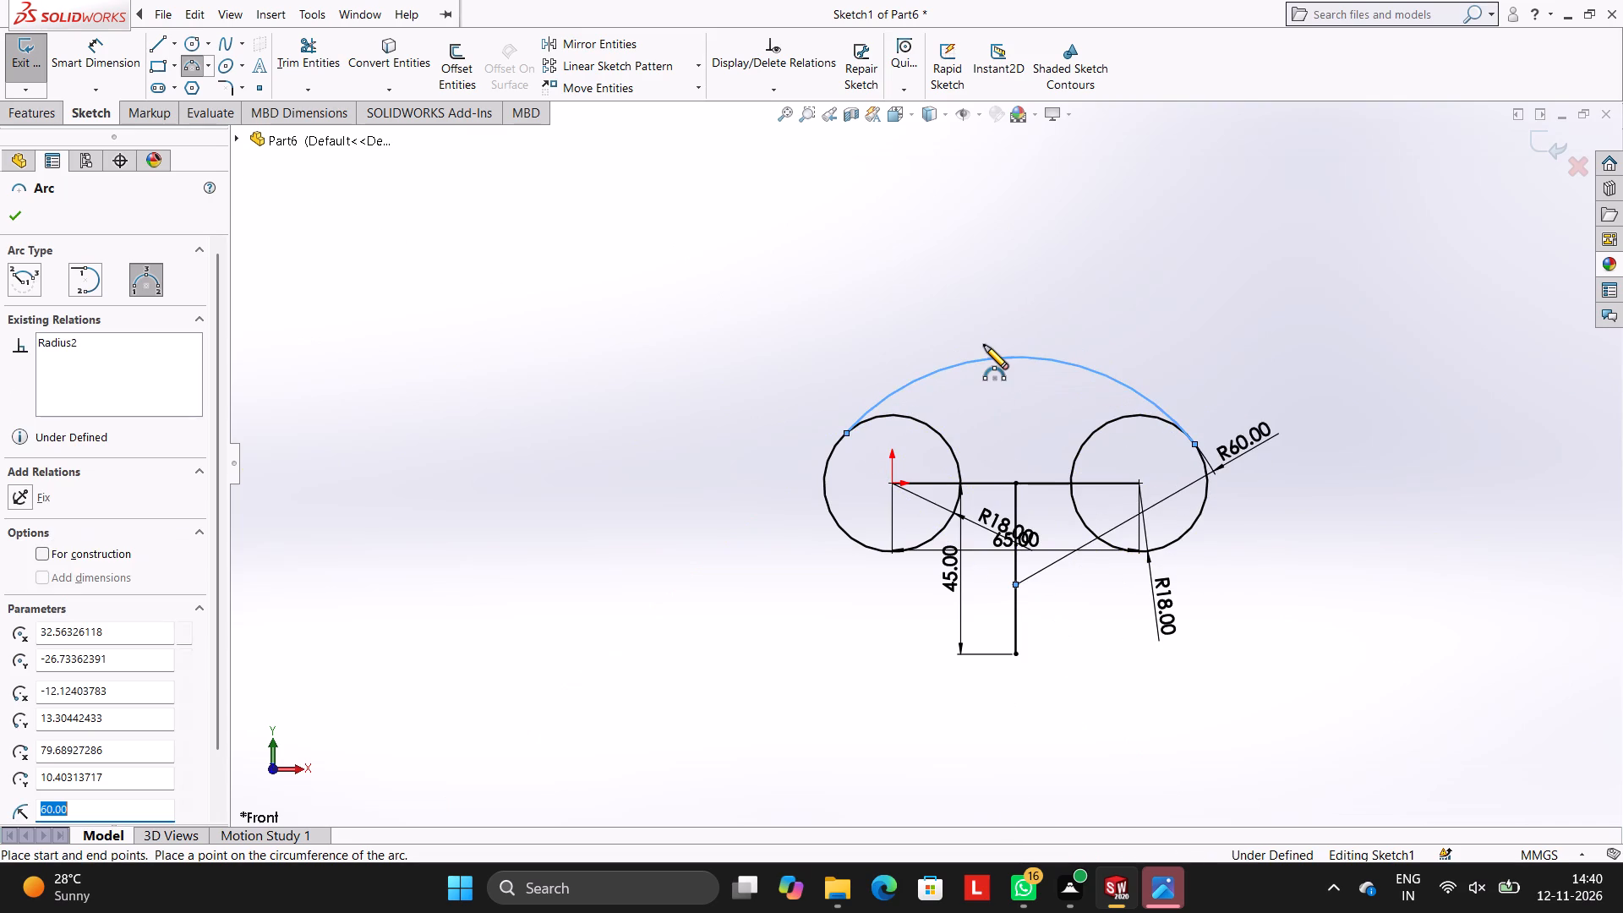
{"action": "key", "text": "Escape"}
{"action": "key", "text": "Escape"}
{"action": "key", "text": "Escape"}
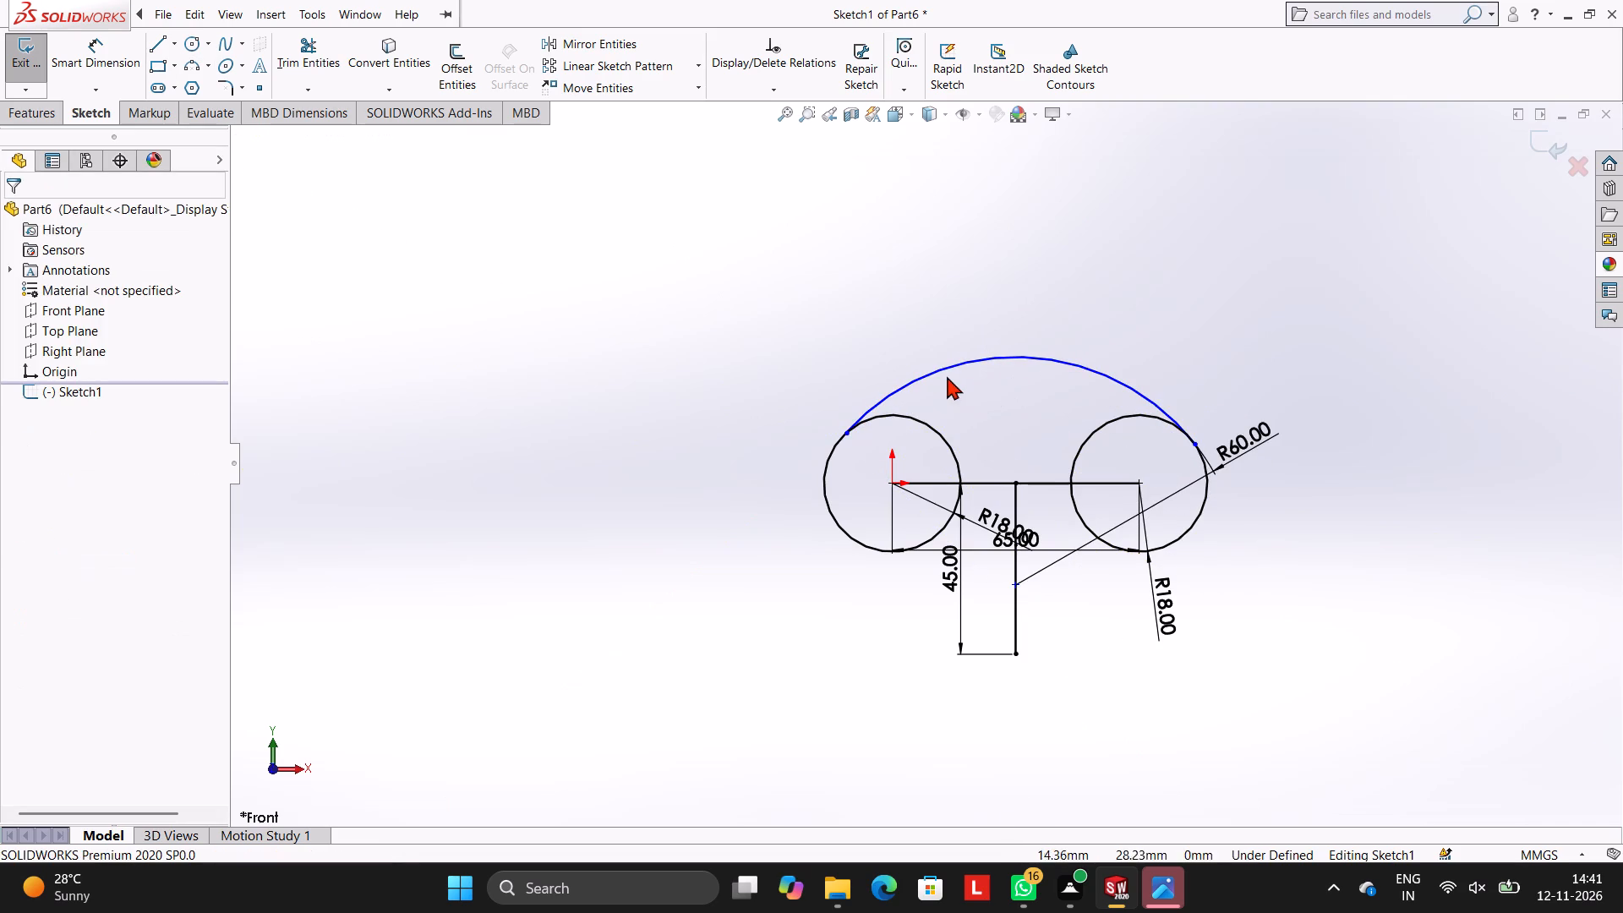
Add tangent relations between the 60 mm arc and both of the 18 mm radius circles.
{"action": "left_click", "coordinate": [938, 371]}
{"action": "left_click", "coordinate": [828, 469], "text": "ctrl"}
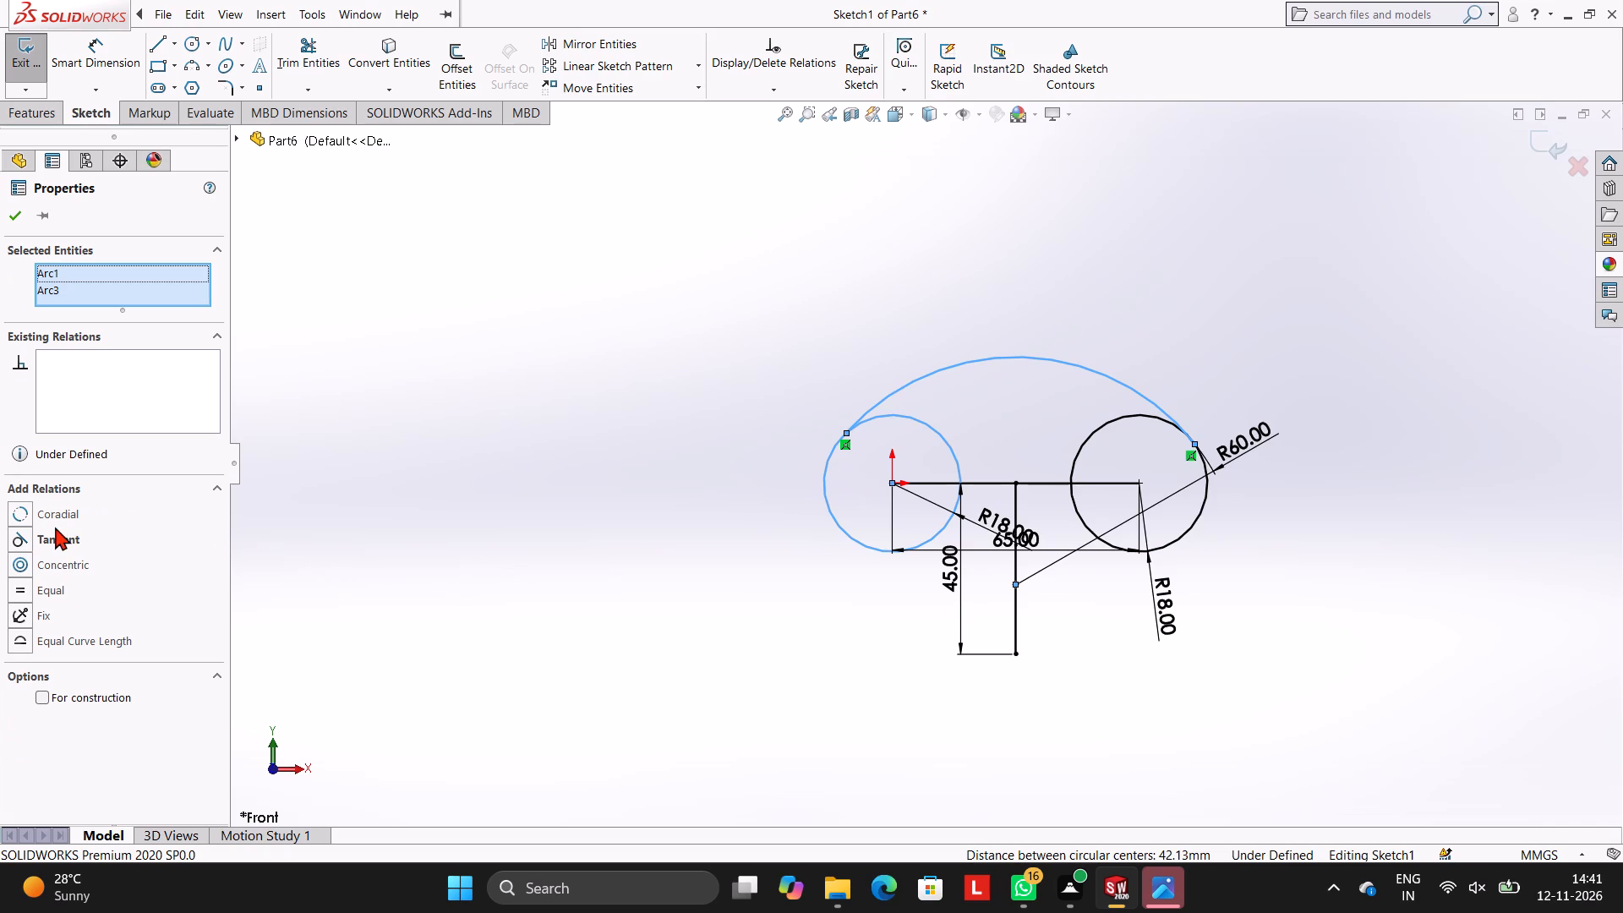
{"action": "left_click", "coordinate": [59, 544], "text": "ctrl"}
{"action": "key", "text": "Escape"}
{"action": "key", "text": "Escape"}
{"action": "key", "text": "Escape"}
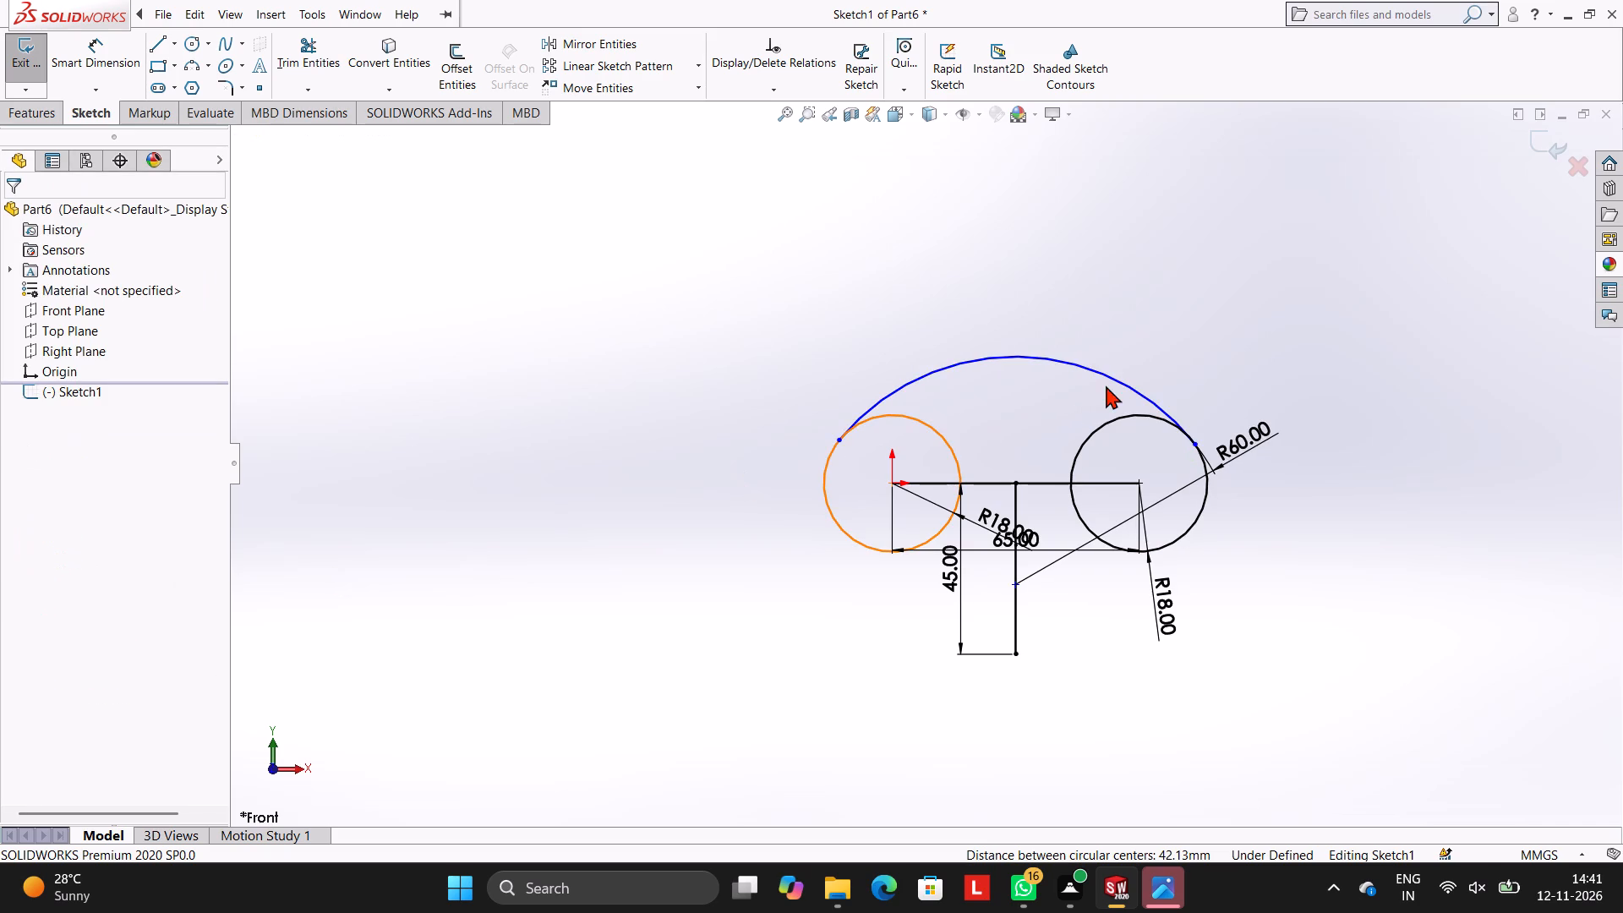
{"action": "left_click", "coordinate": [1108, 375]}
{"action": "left_click", "coordinate": [1204, 511], "text": "ctrl"}
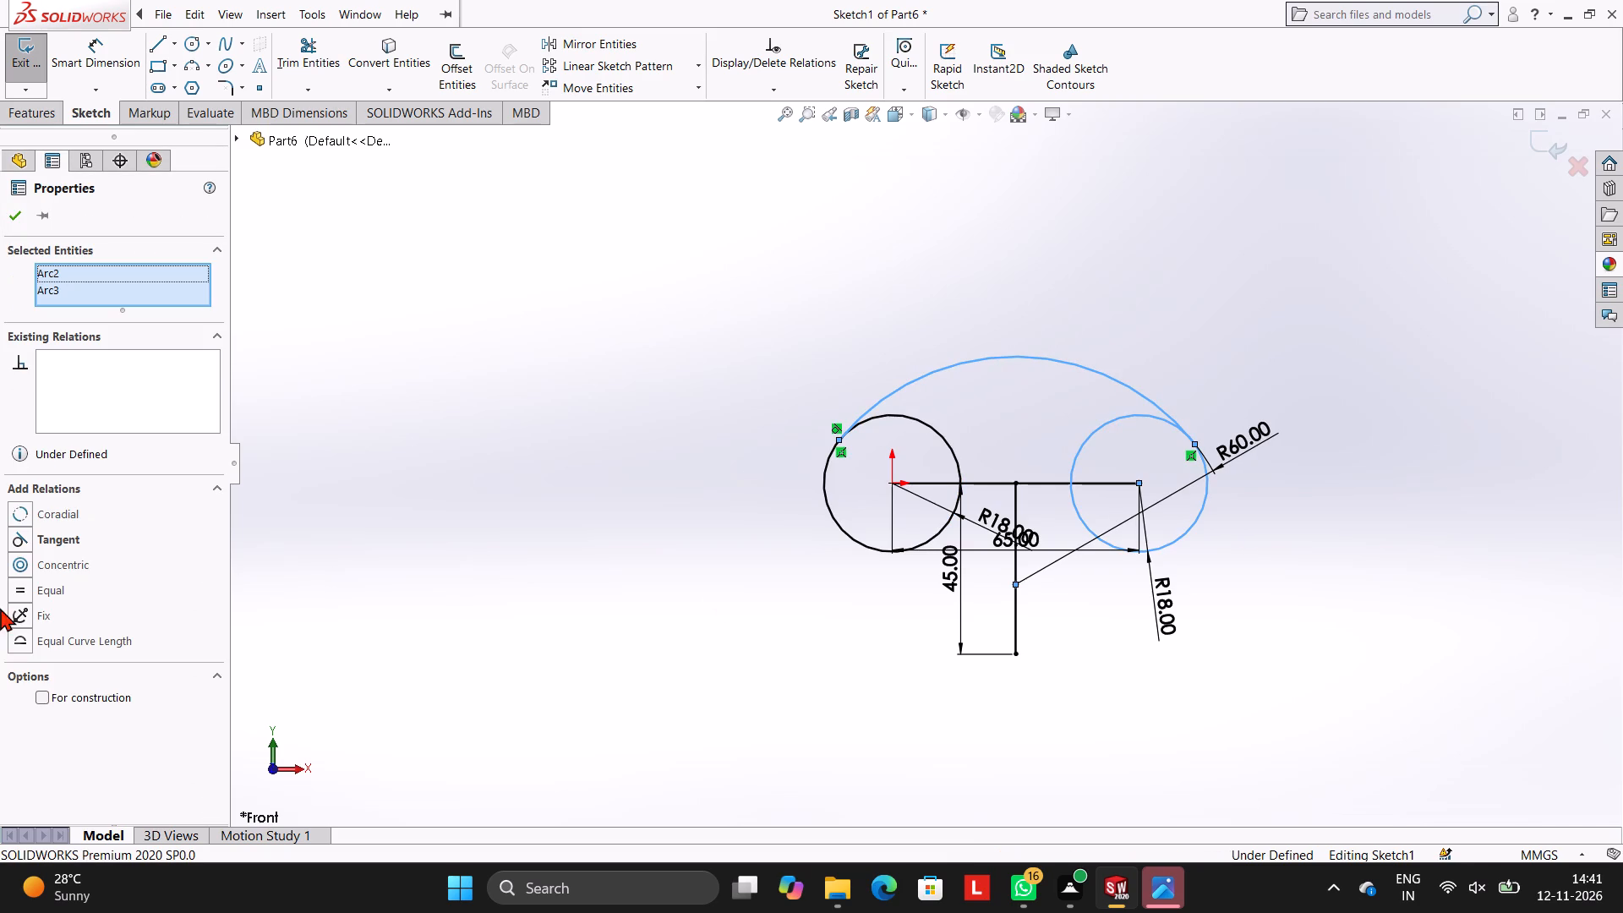
{"action": "left_click", "coordinate": [61, 539], "text": "ctrl"}
{"action": "key", "text": "Escape"}
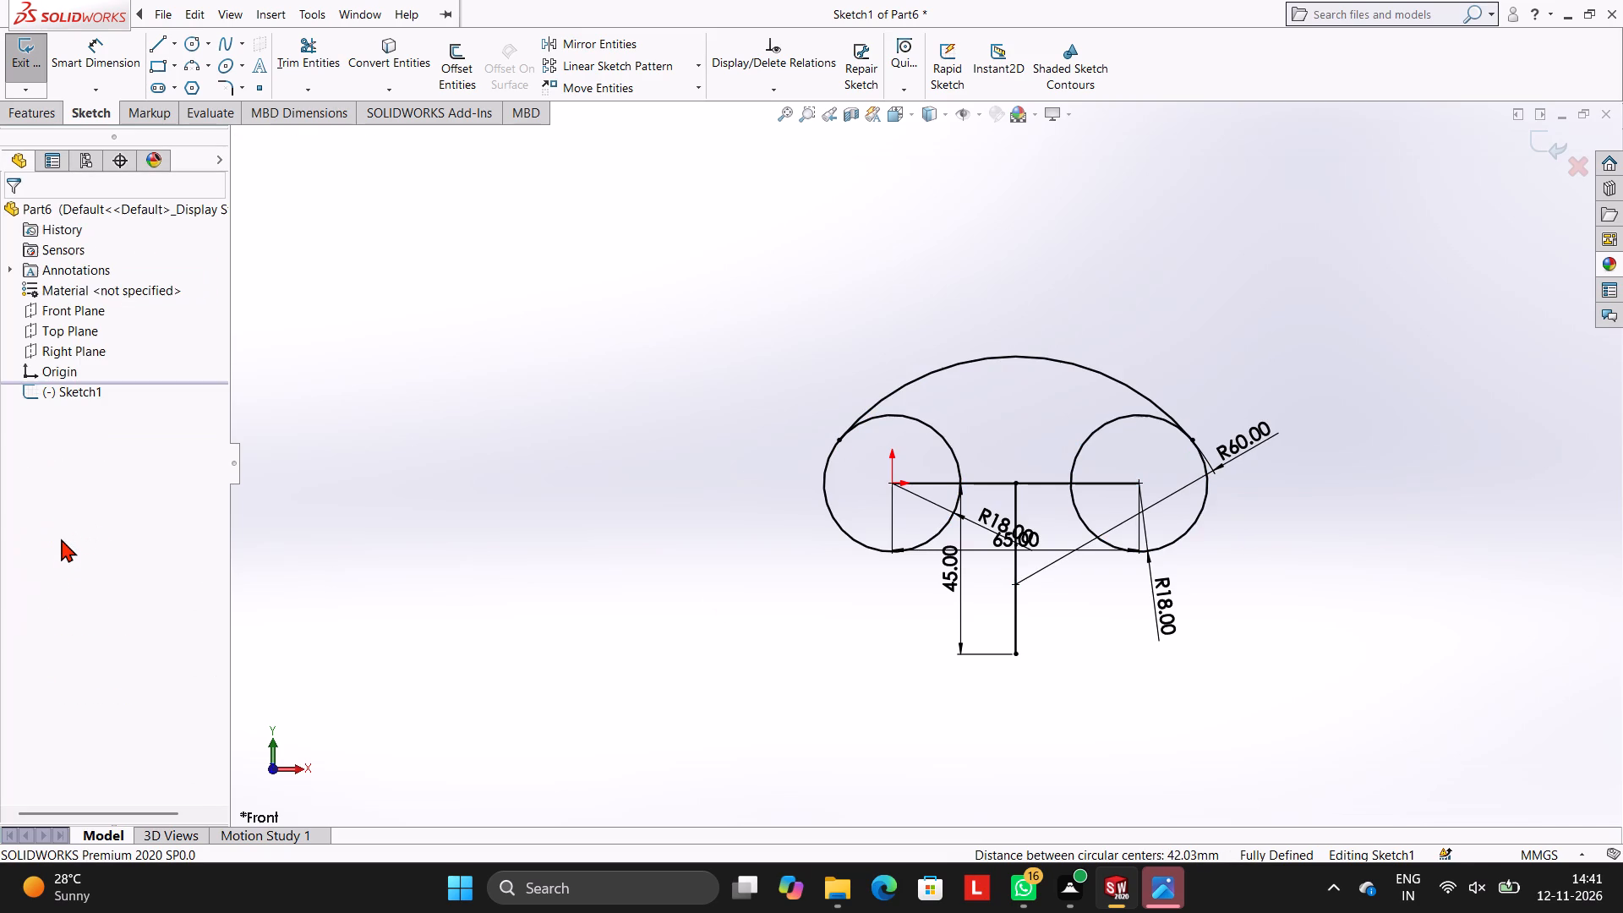
{"action": "key", "text": "Escape"}
{"action": "key", "text": "Escape"}
Sketch a horizontal midpoint line centred on the lower end of the 45 mm vertical line, with a half-length of 22.5 mm.
{"action": "scroll", "coordinate": [1096, 542], "scroll_direction": "up", "scroll_amount": 2}
{"action": "scroll", "coordinate": [1101, 535], "scroll_direction": "down", "scroll_amount": 1}
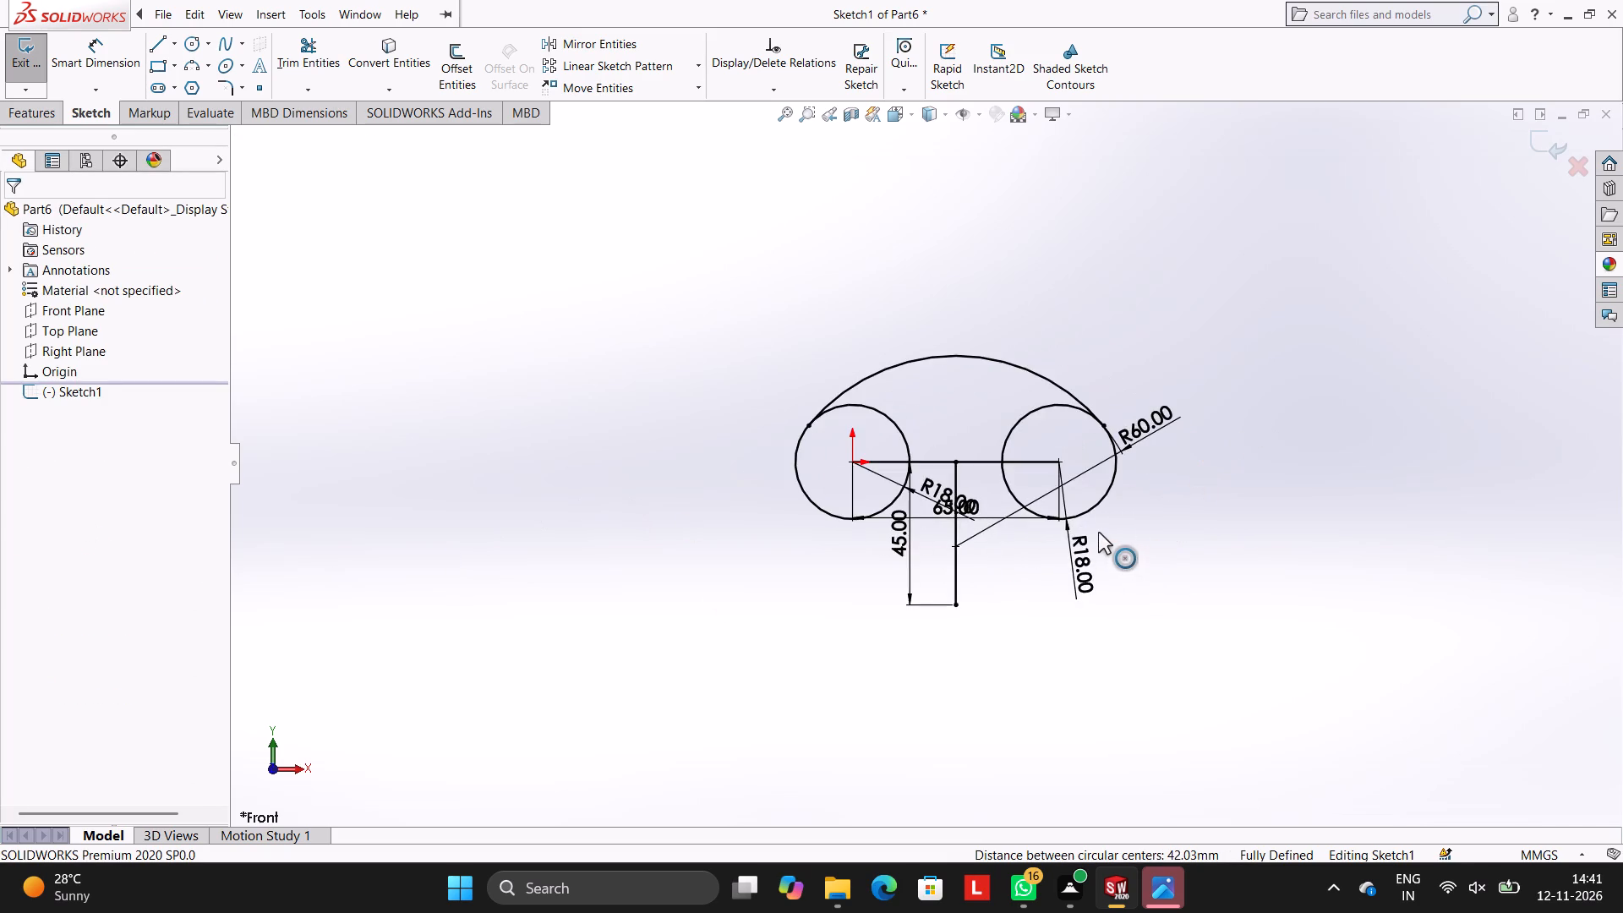
{"action": "scroll", "coordinate": [1114, 497], "scroll_direction": "down", "scroll_amount": 2}
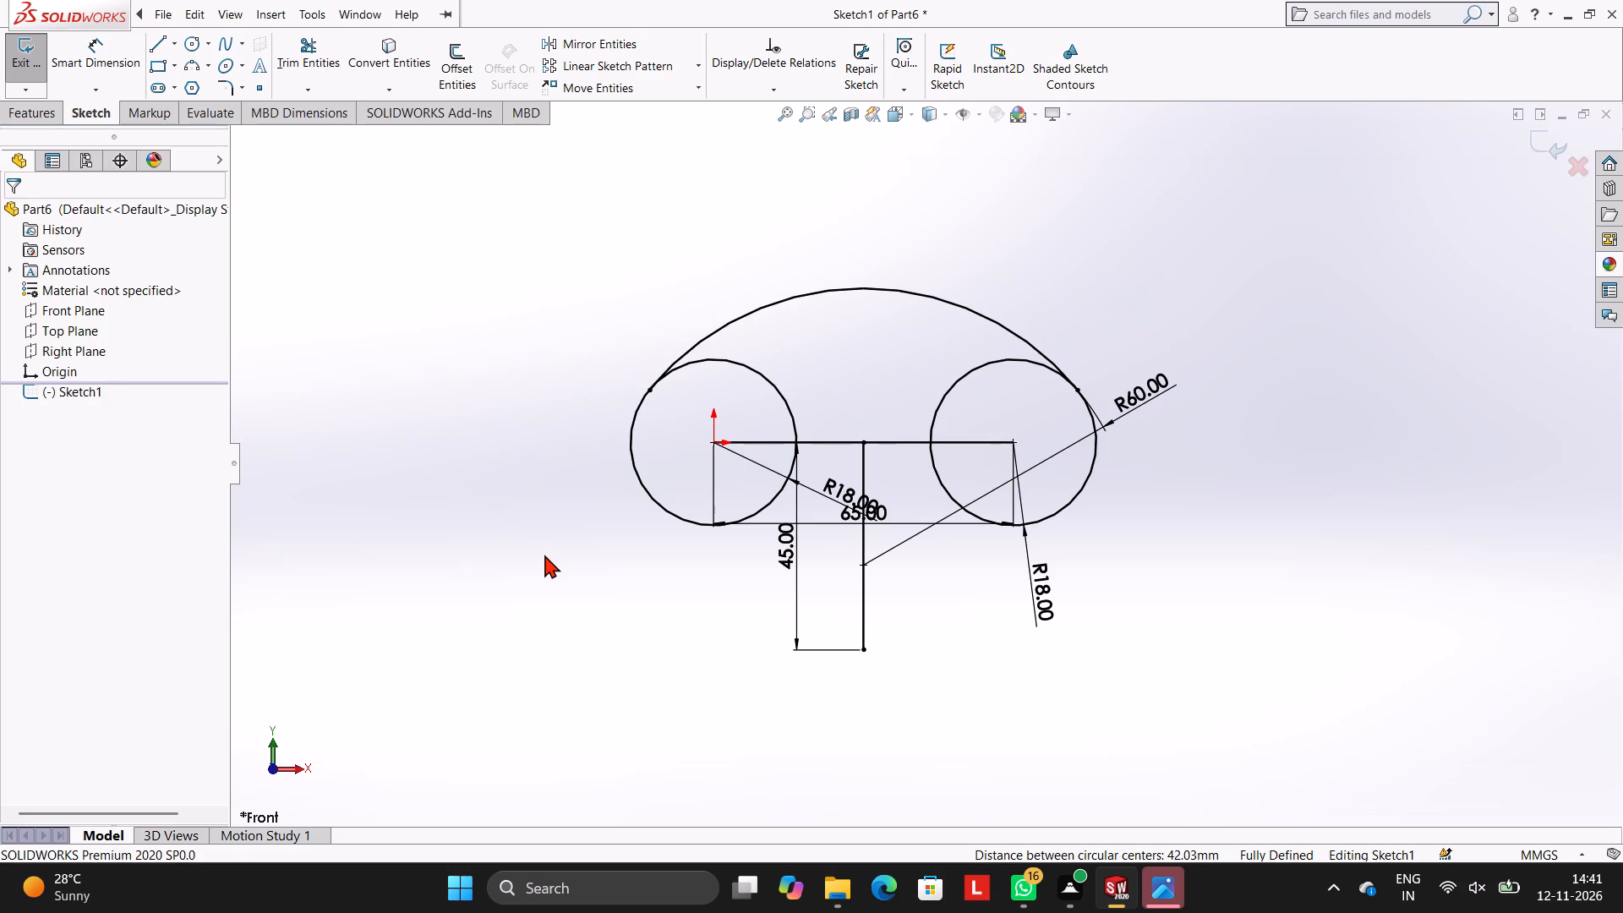
{"action": "left_click", "coordinate": [172, 46]}
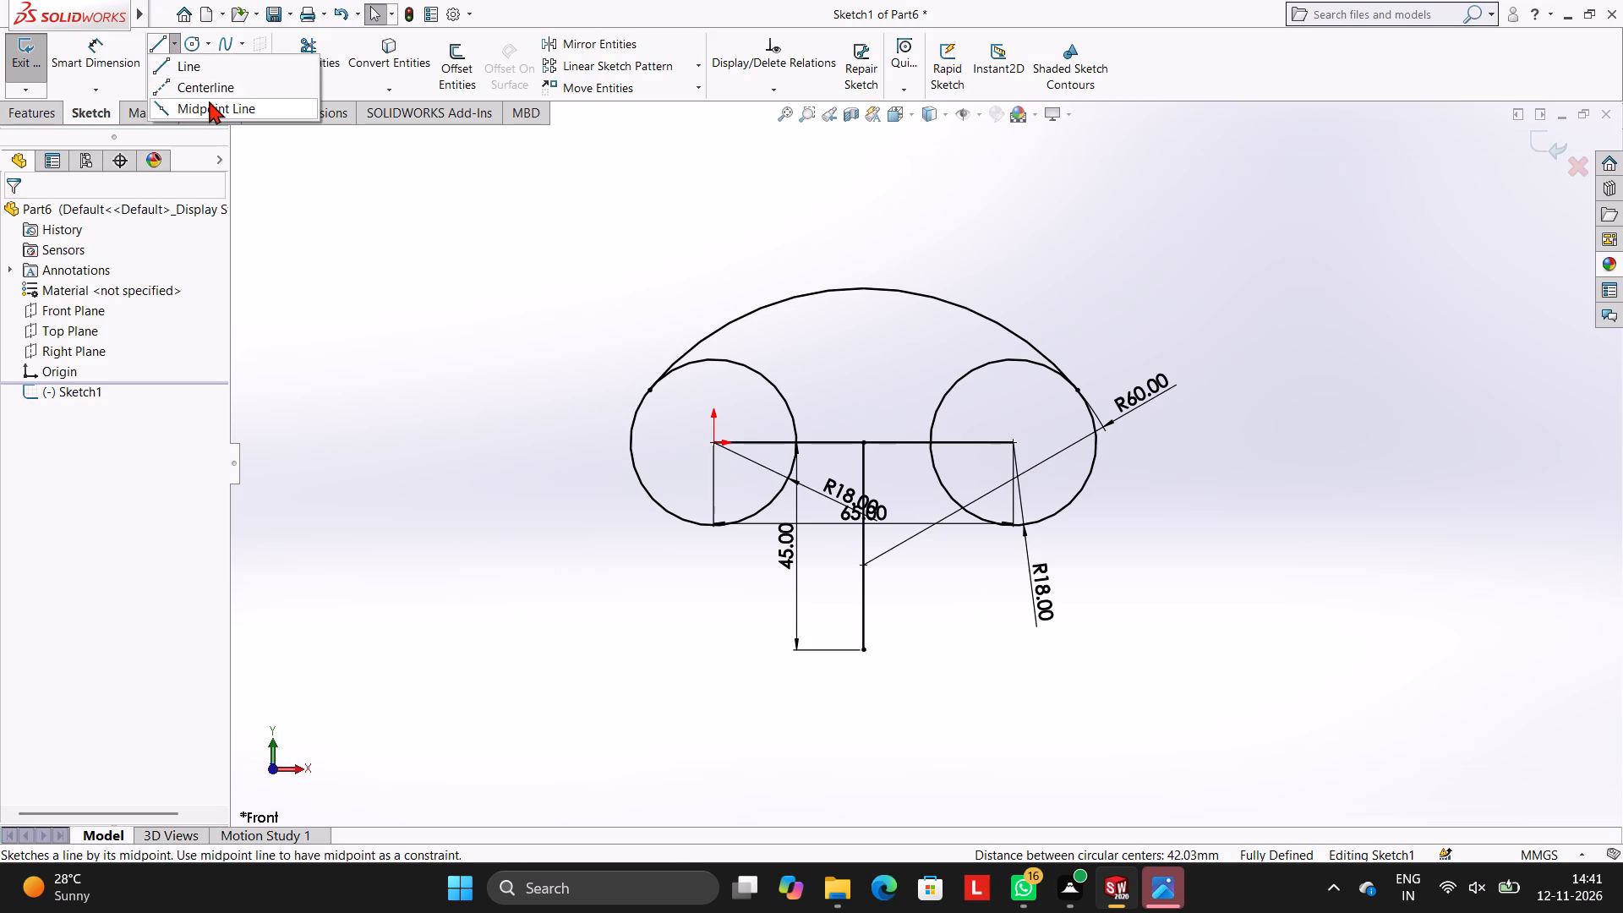
{"action": "left_click", "coordinate": [212, 105]}
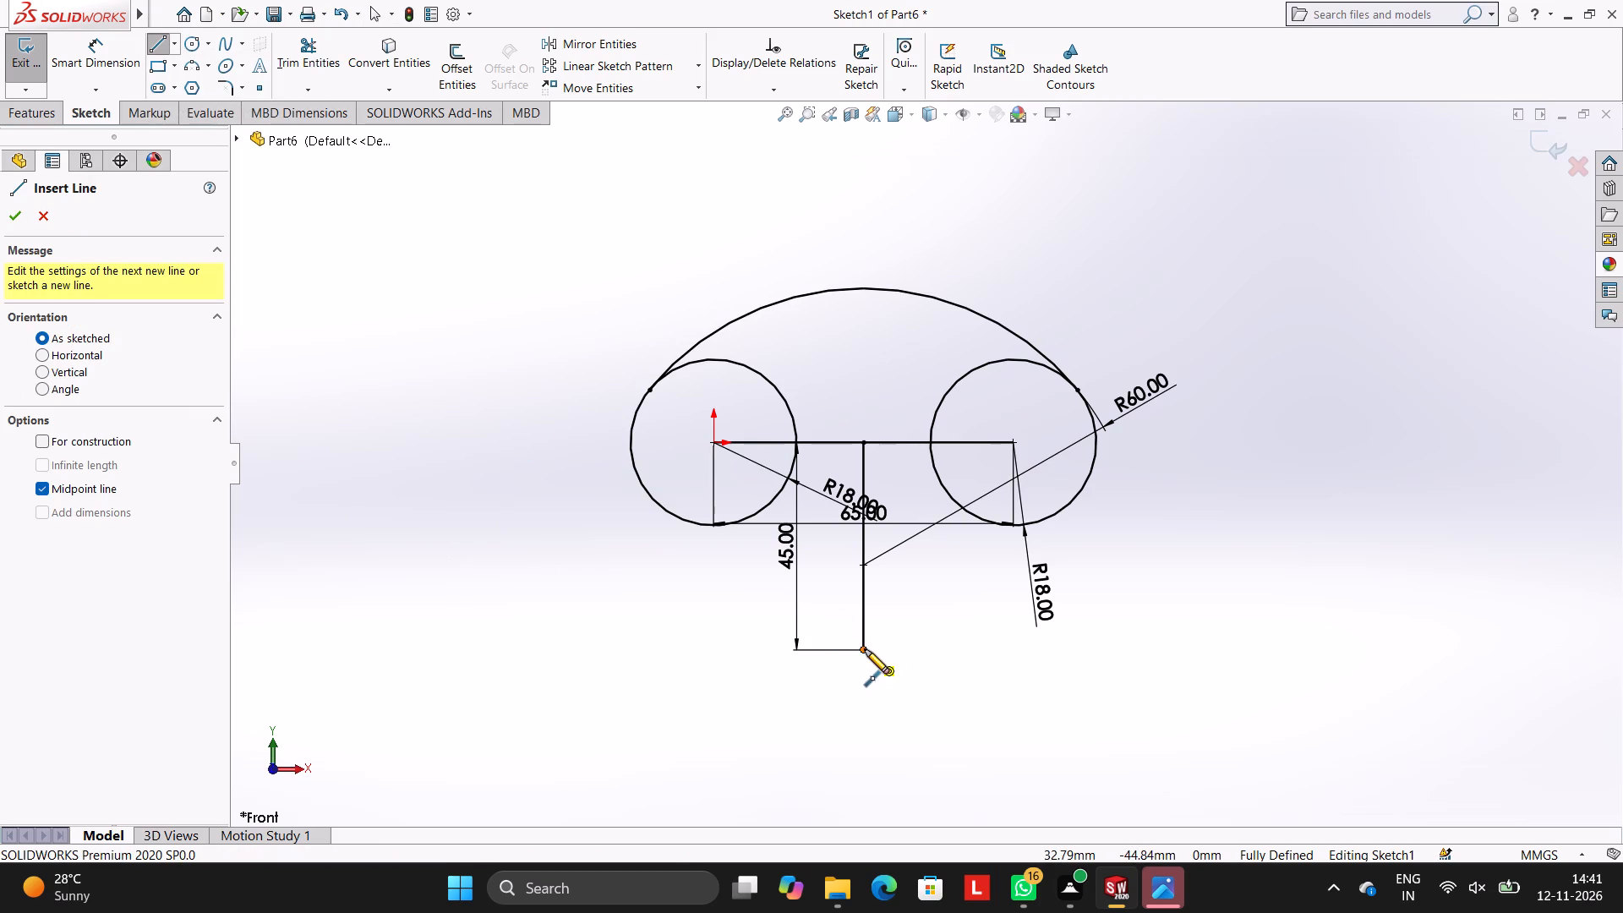
{"action": "left_click", "coordinate": [865, 649]}
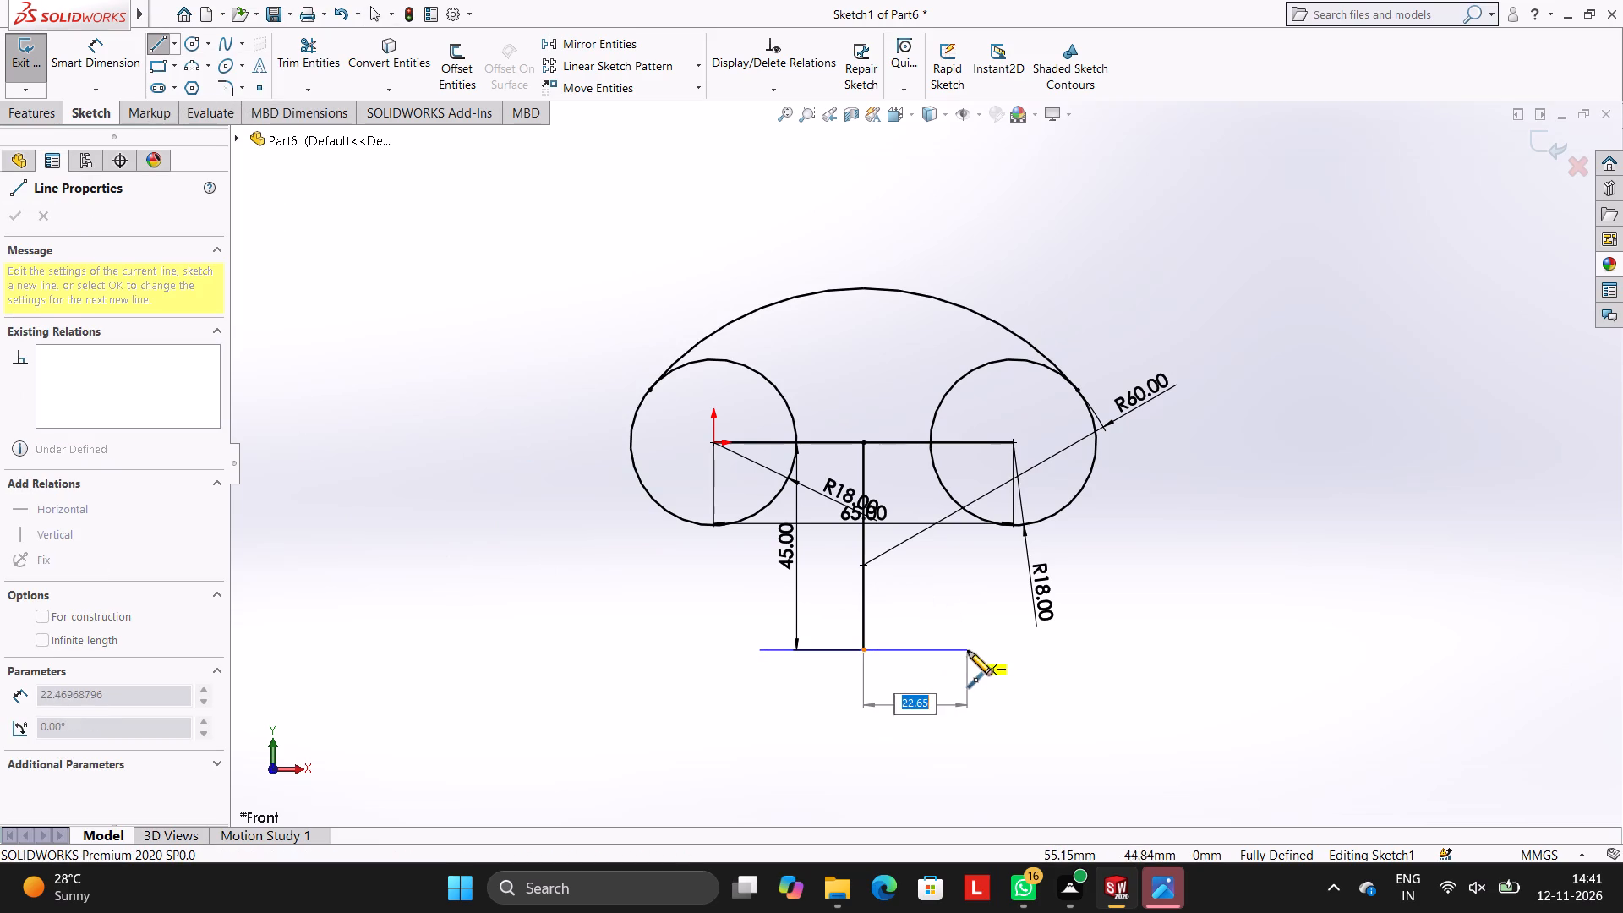
{"action": "type", "text": "22.5"}
{"action": "key", "text": "Return"}
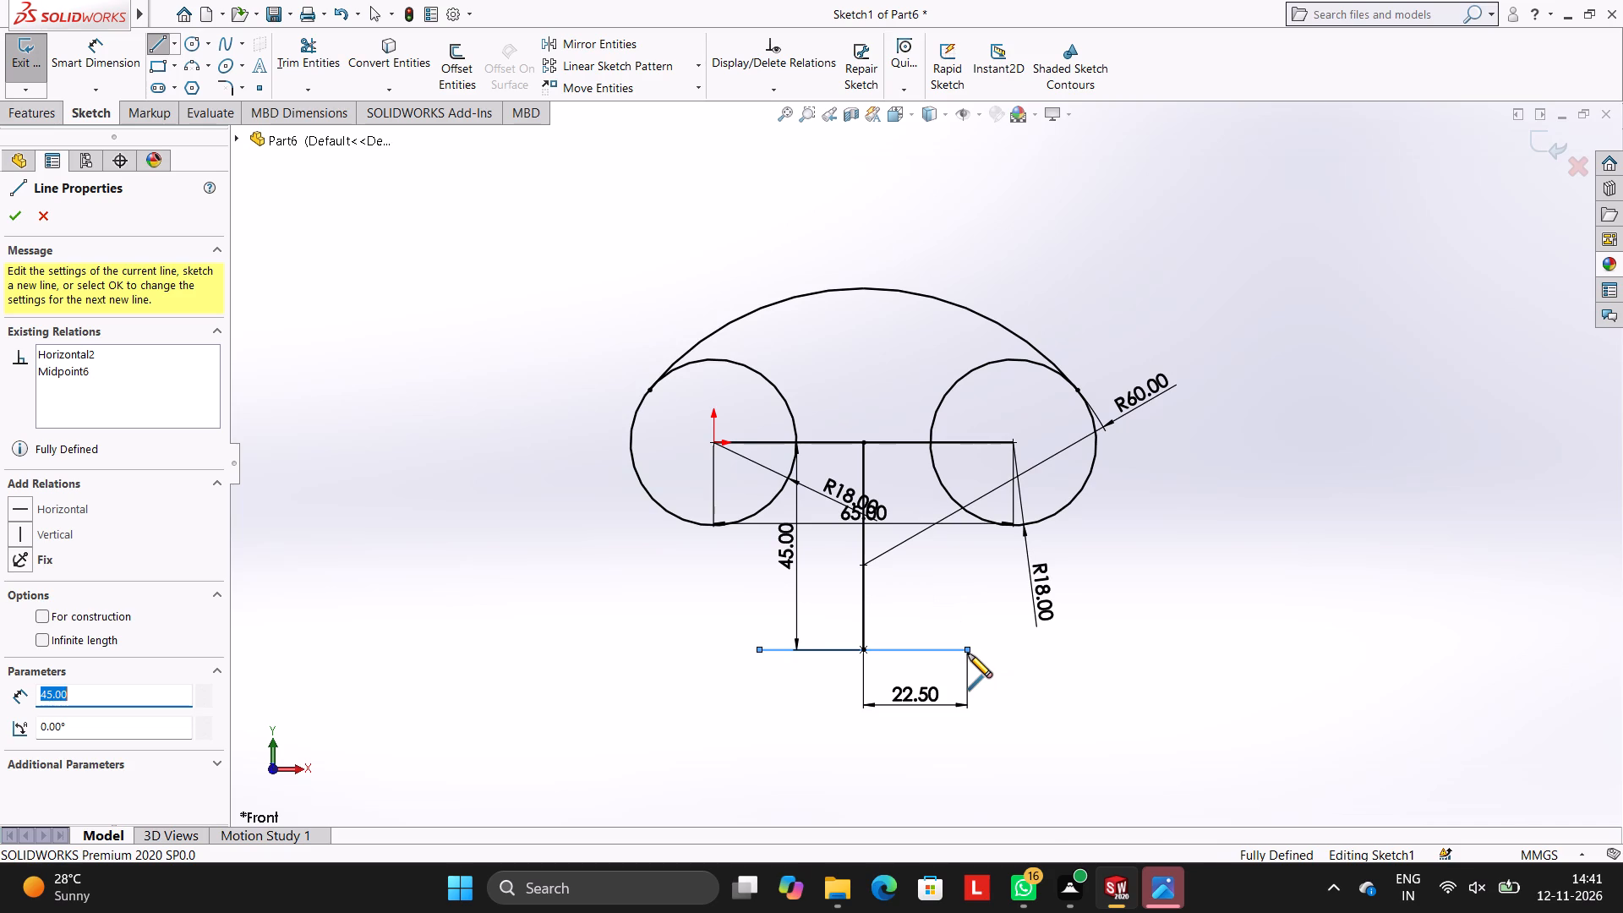
Sketch a vertical line about 49 mm long from the base line's right end up into the right circle.
{"action": "left_click", "coordinate": [969, 421]}
{"action": "key", "text": "Escape"}
{"action": "key", "text": "Escape"}
{"action": "key", "text": "Escape"}
{"action": "key", "text": "Escape"}
{"action": "key", "text": "Escape"}
{"action": "key", "text": "Escape"}
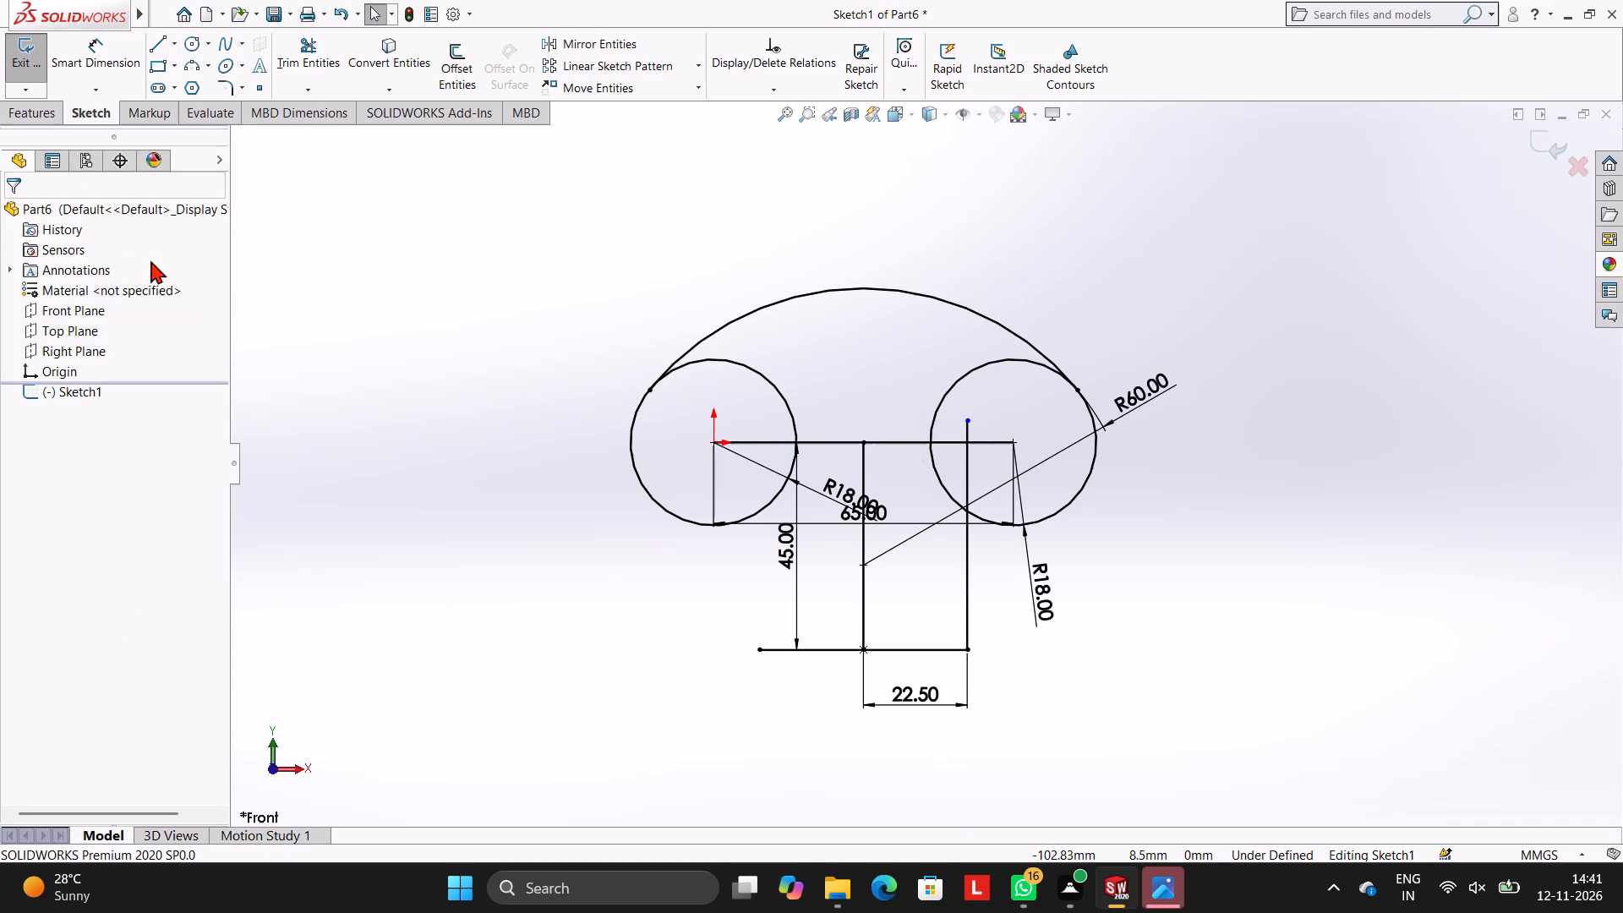
Sketch a vertical line about 38 mm long from the base line's left end up into the left circle.
{"action": "left_click", "coordinate": [149, 35]}
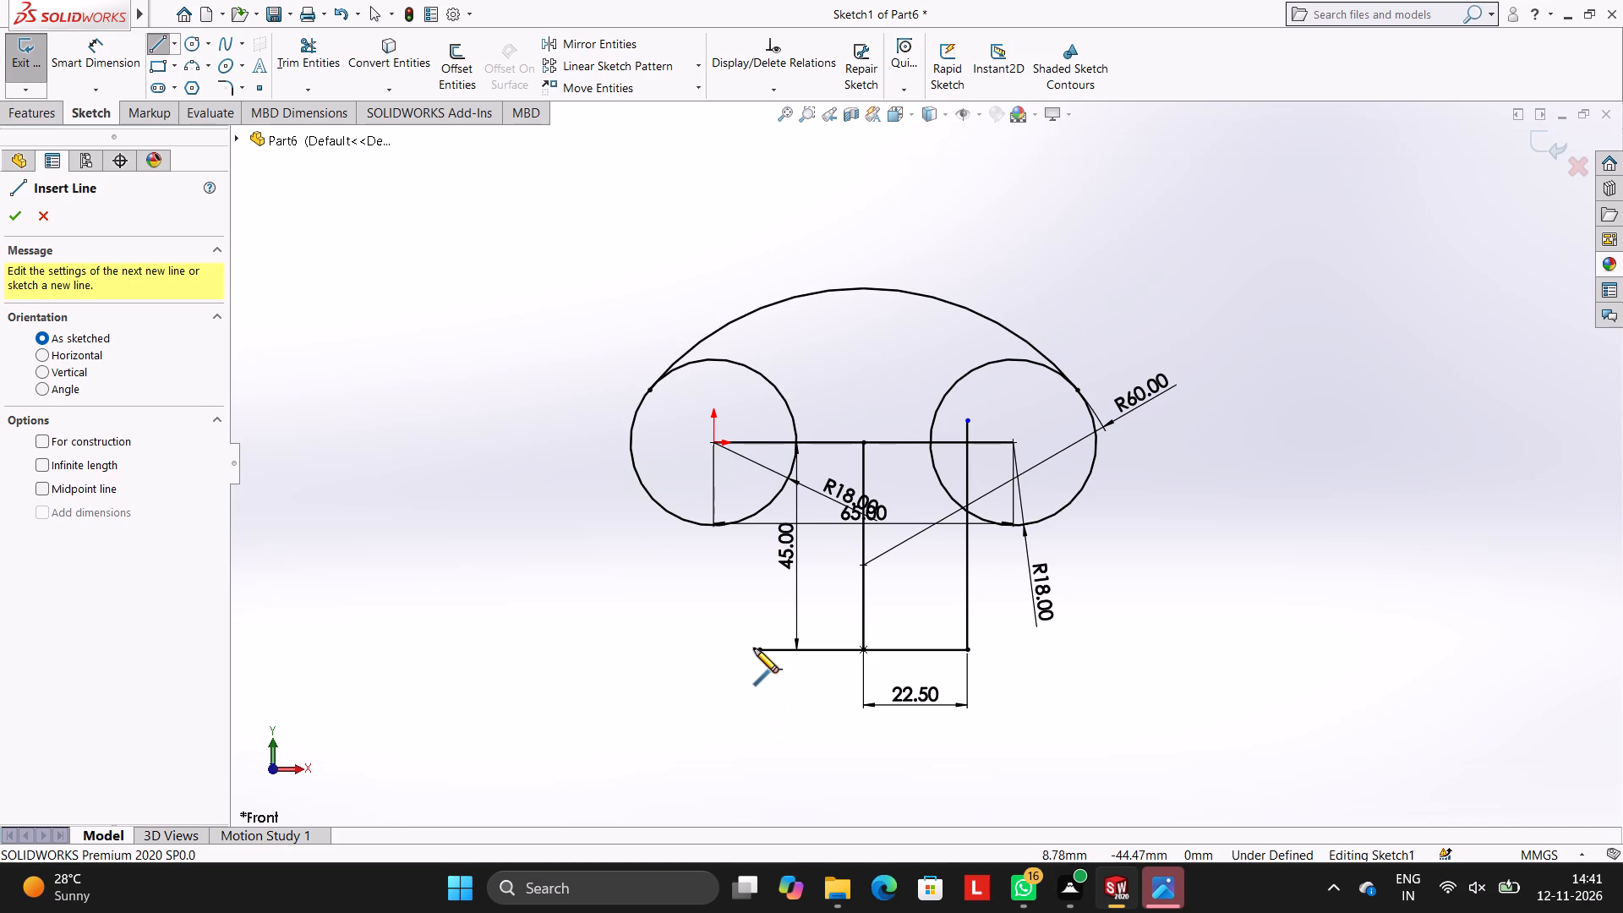
{"action": "left_click", "coordinate": [756, 648]}
{"action": "left_click", "coordinate": [756, 474]}
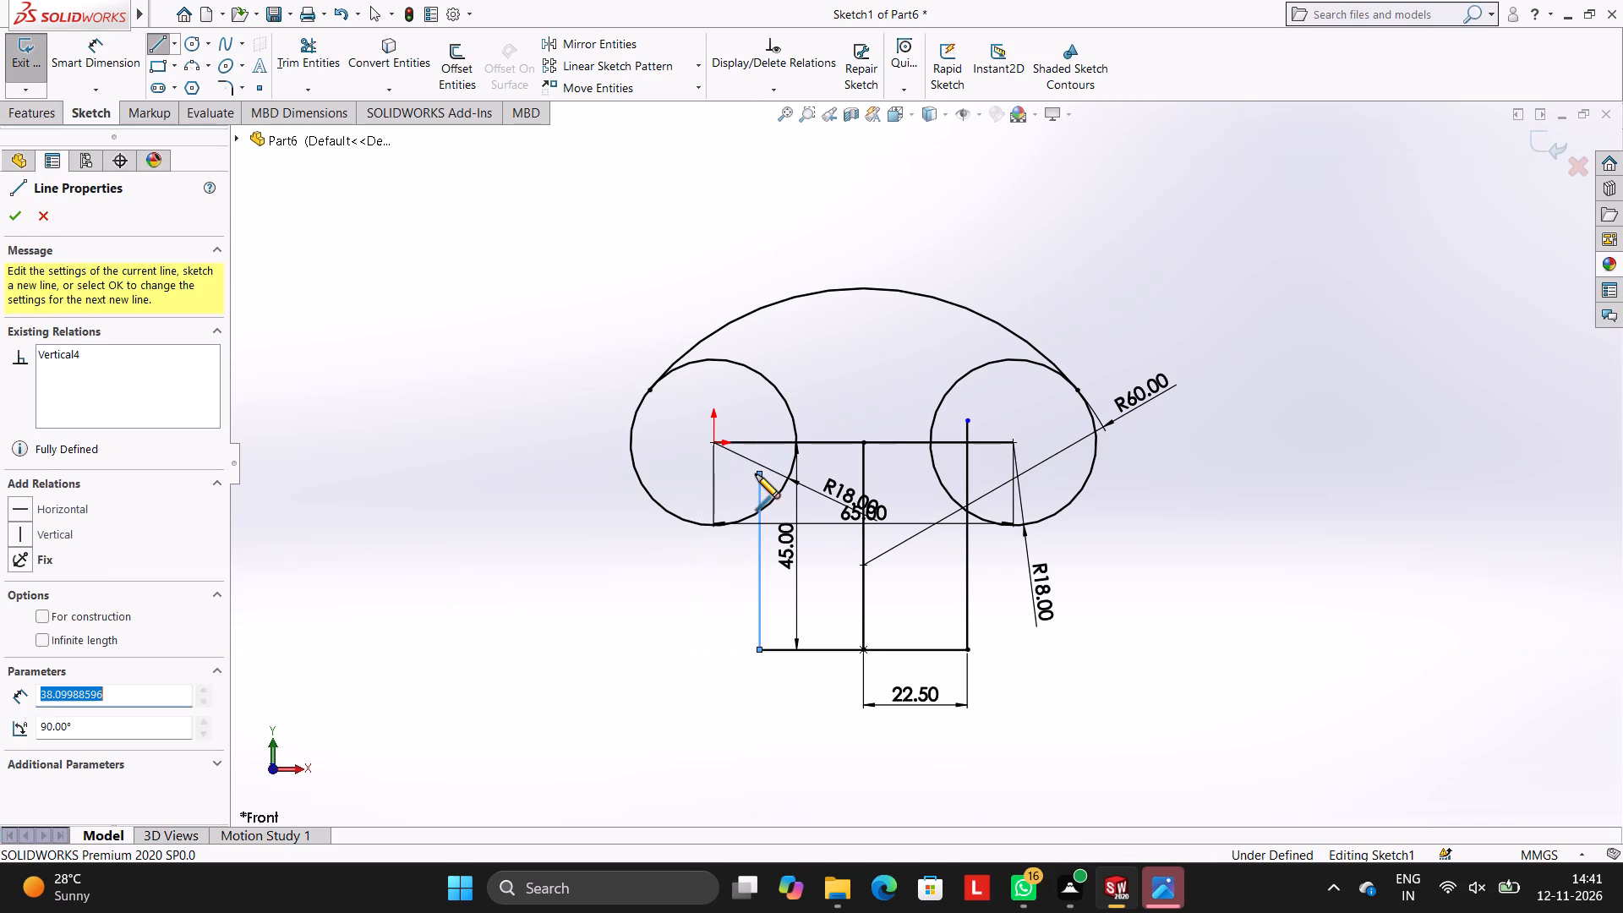
{"action": "key", "text": "Escape"}
{"action": "key", "text": "Escape"}
{"action": "key", "text": "Escape"}
{"action": "key", "text": "Escape"}
{"action": "key", "text": "Escape"}
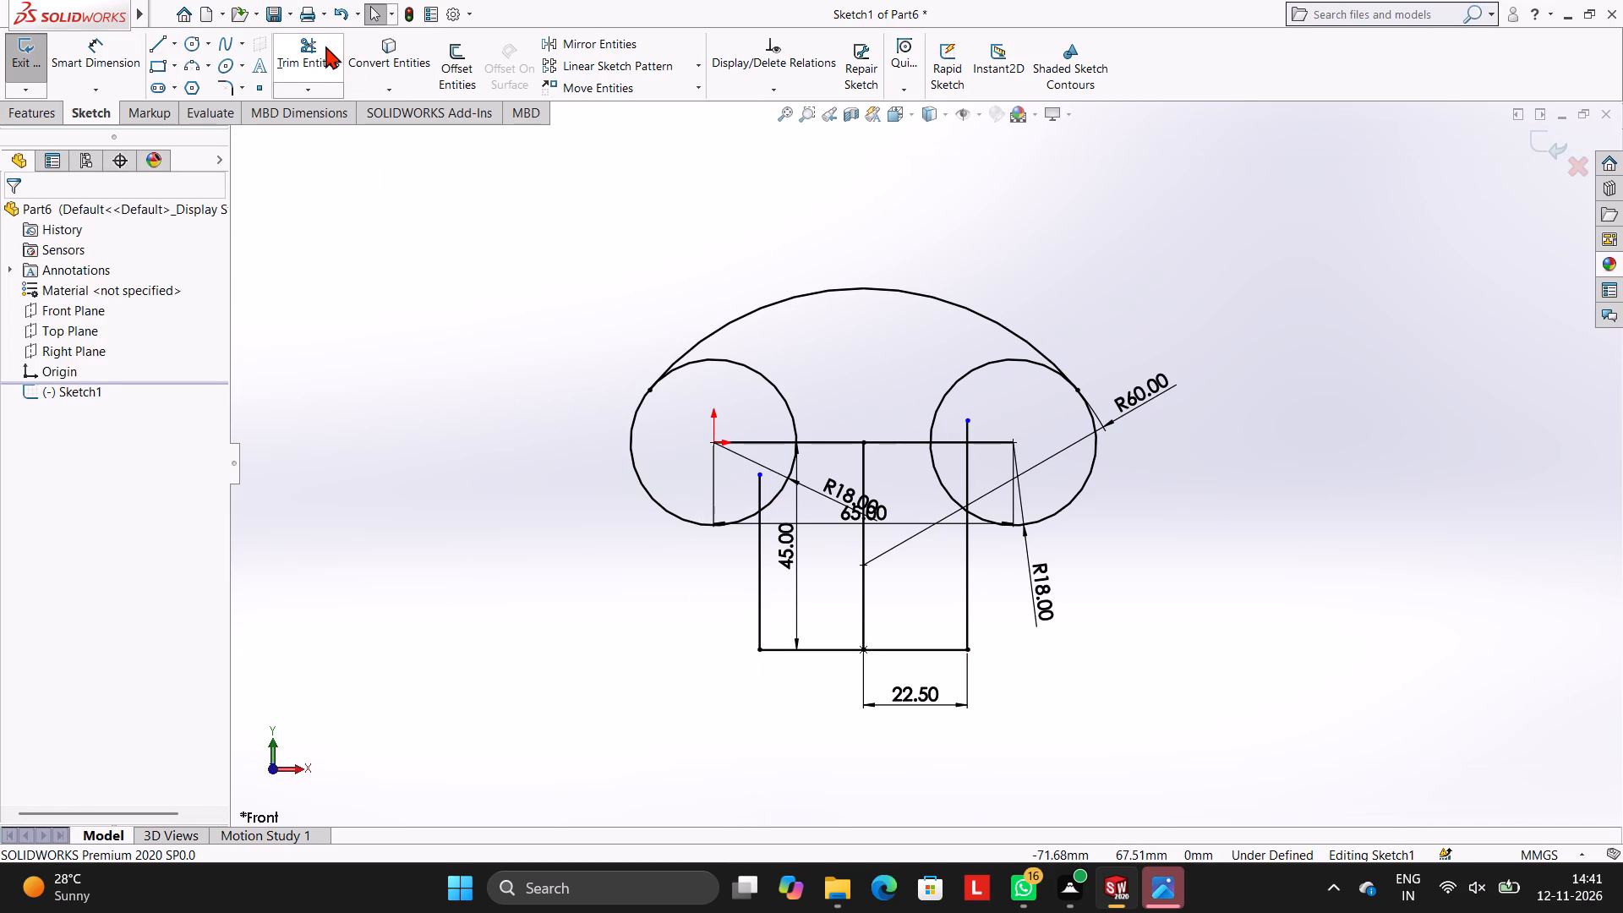
Trim the portions of both outer vertical lines that extend inside the circles.
{"action": "left_click", "coordinate": [325, 46]}
{"action": "left_click", "coordinate": [761, 481]}
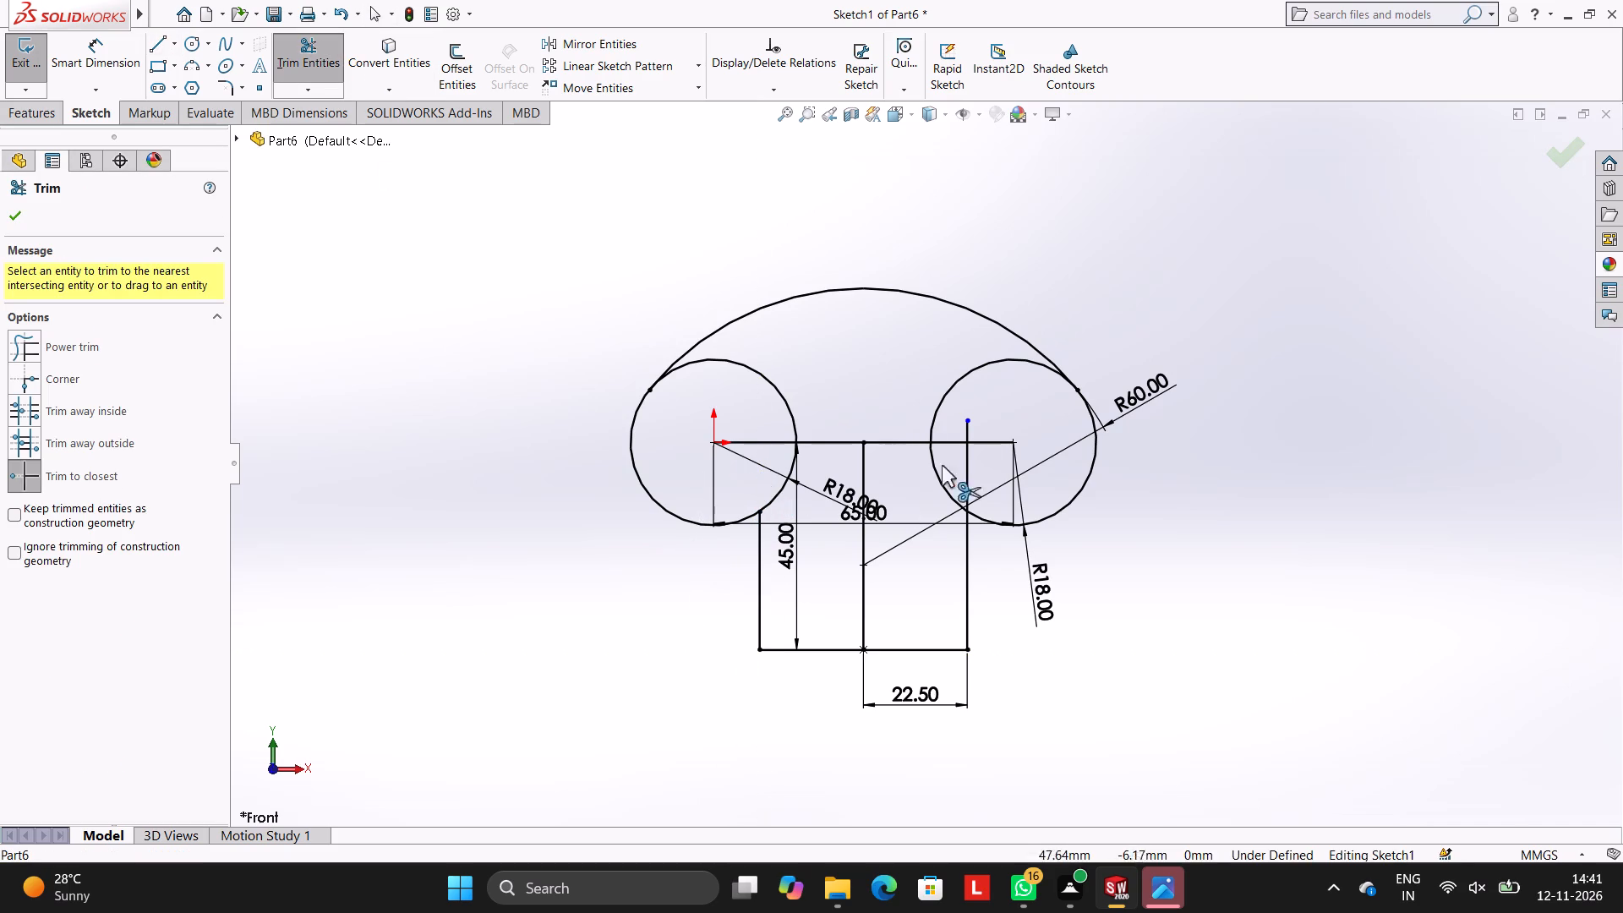
{"action": "left_click", "coordinate": [965, 422]}
{"action": "left_click", "coordinate": [965, 462]}
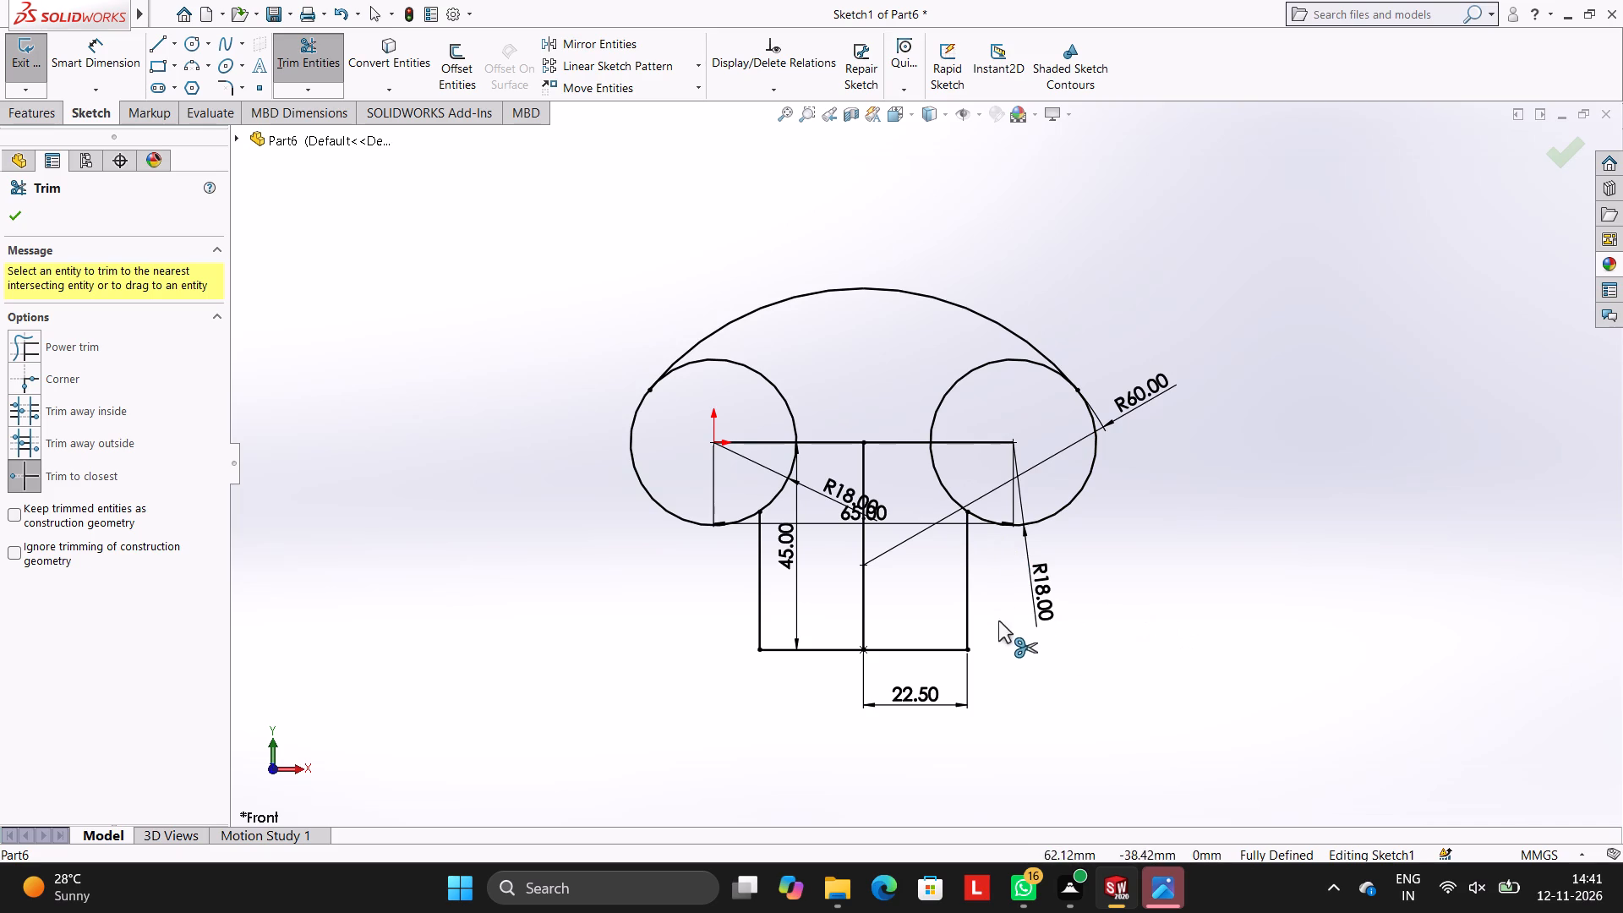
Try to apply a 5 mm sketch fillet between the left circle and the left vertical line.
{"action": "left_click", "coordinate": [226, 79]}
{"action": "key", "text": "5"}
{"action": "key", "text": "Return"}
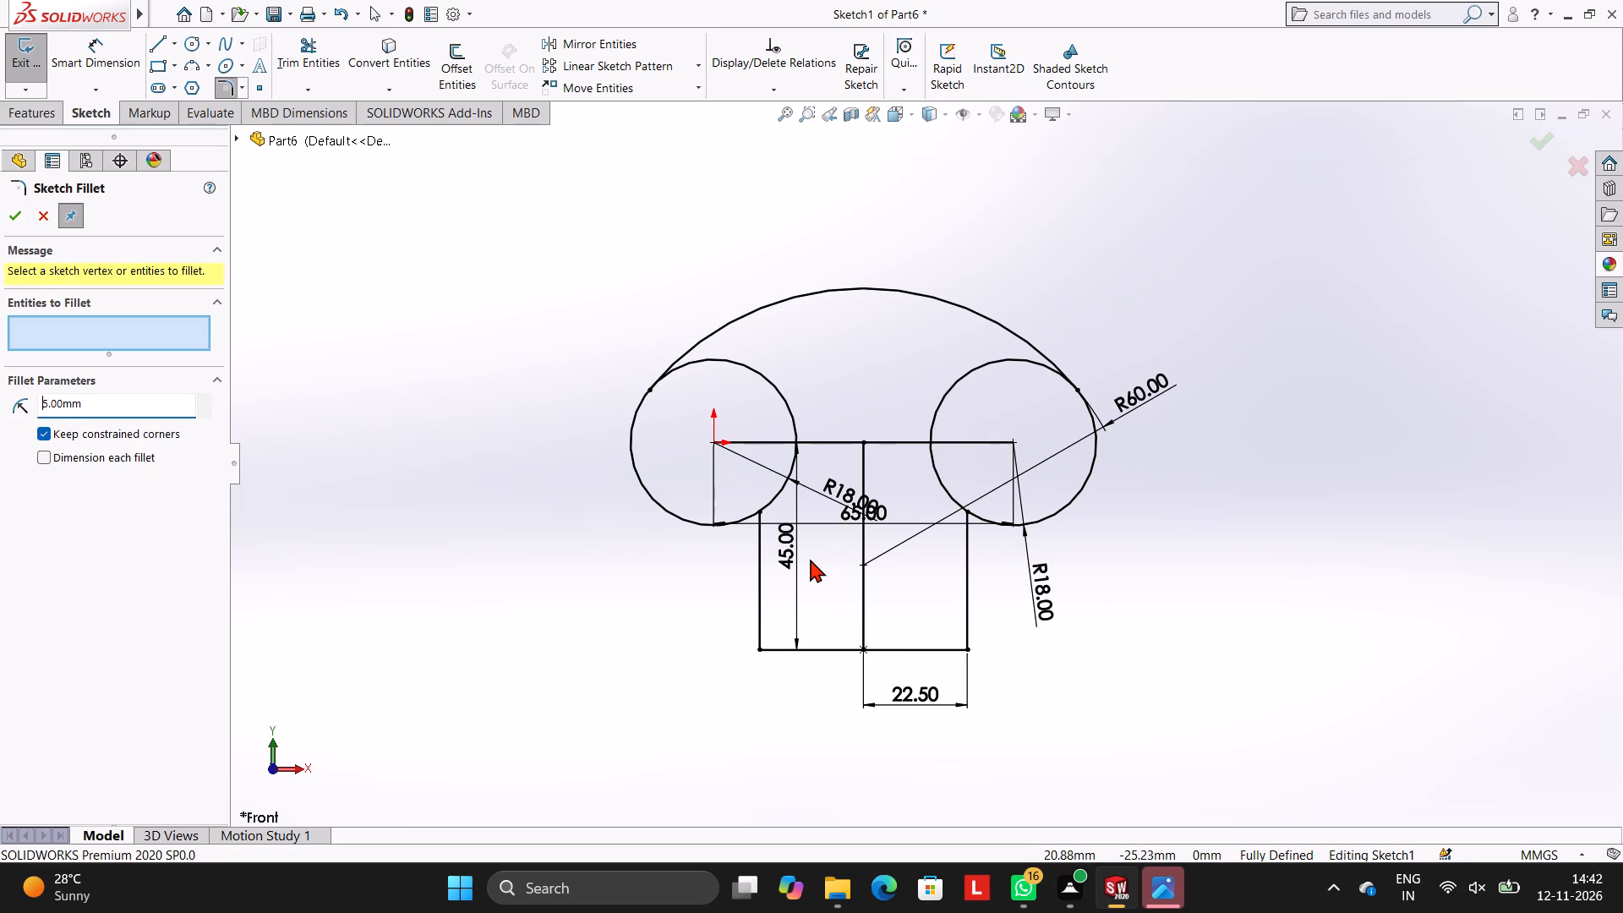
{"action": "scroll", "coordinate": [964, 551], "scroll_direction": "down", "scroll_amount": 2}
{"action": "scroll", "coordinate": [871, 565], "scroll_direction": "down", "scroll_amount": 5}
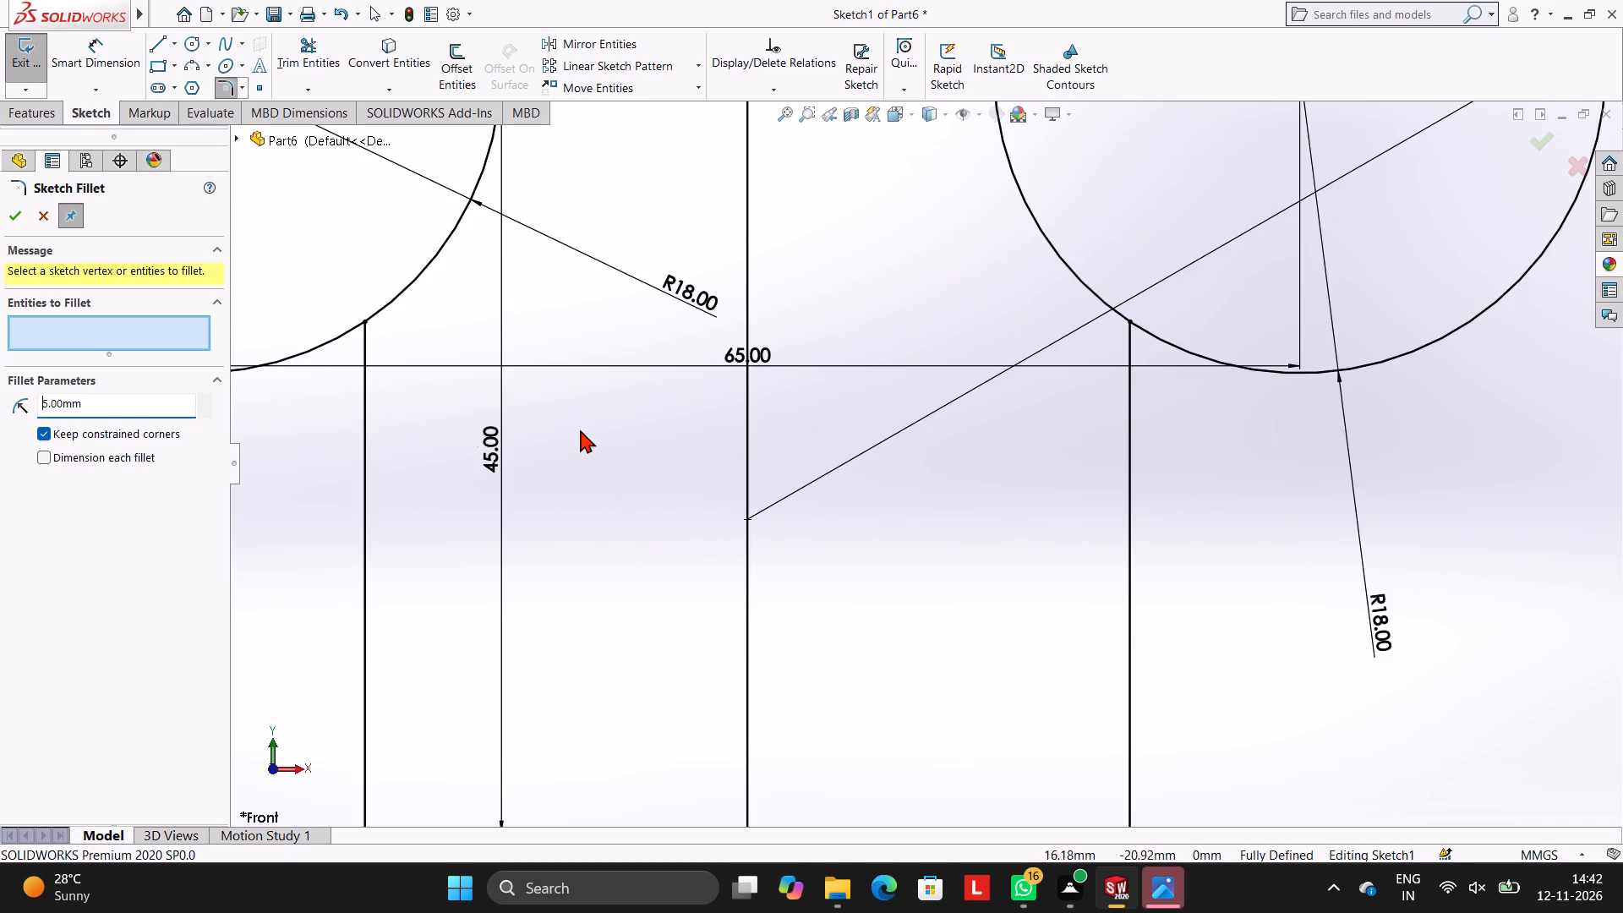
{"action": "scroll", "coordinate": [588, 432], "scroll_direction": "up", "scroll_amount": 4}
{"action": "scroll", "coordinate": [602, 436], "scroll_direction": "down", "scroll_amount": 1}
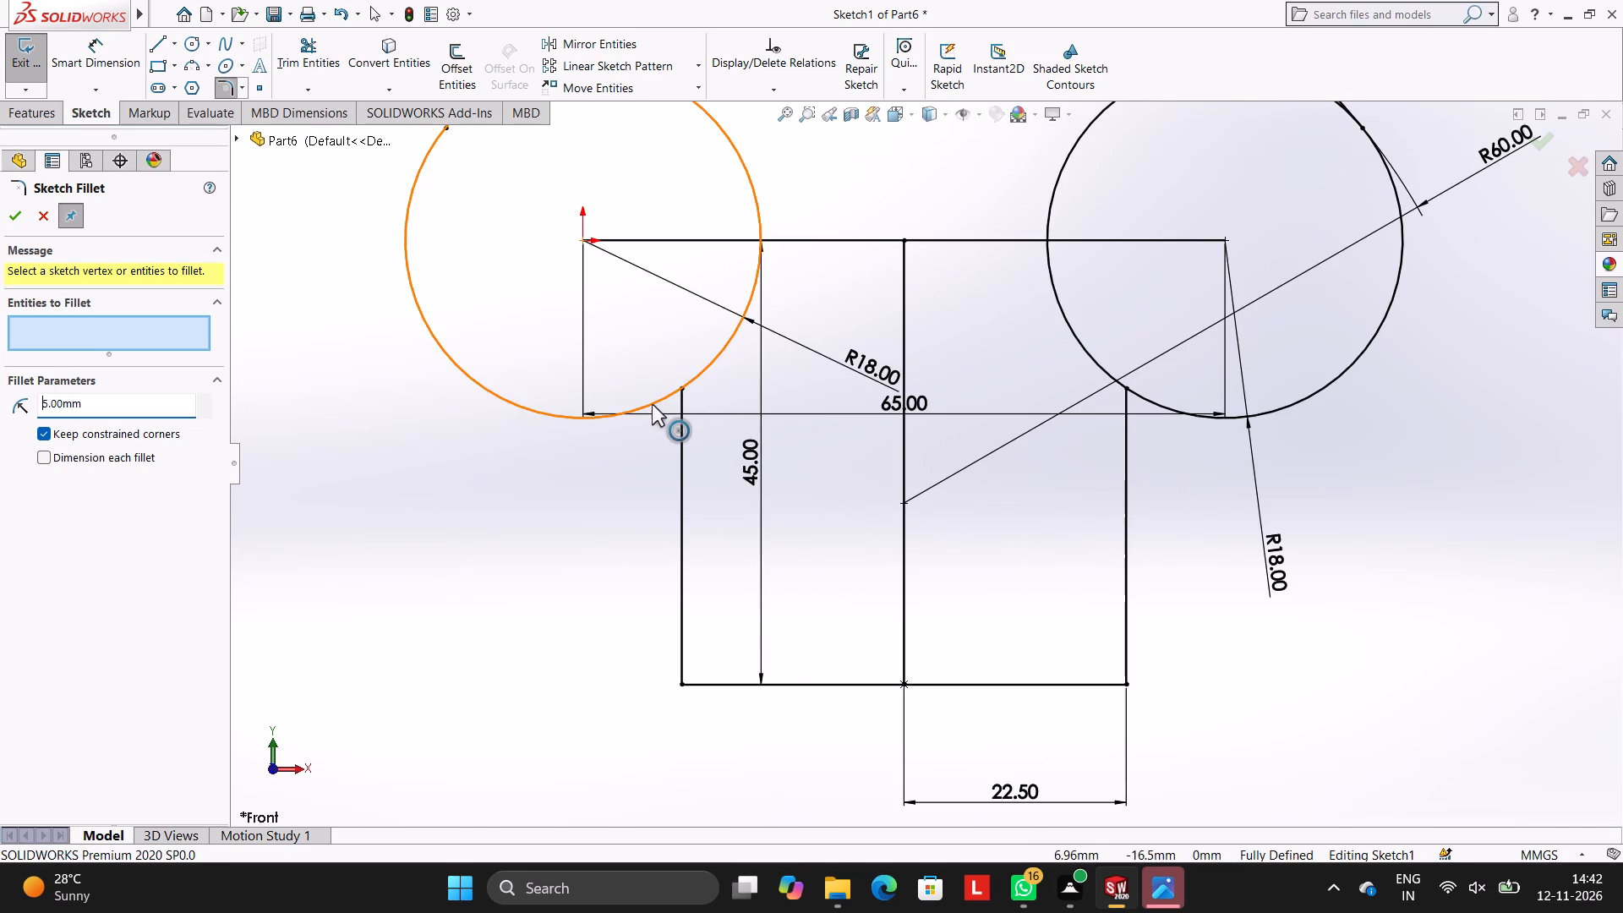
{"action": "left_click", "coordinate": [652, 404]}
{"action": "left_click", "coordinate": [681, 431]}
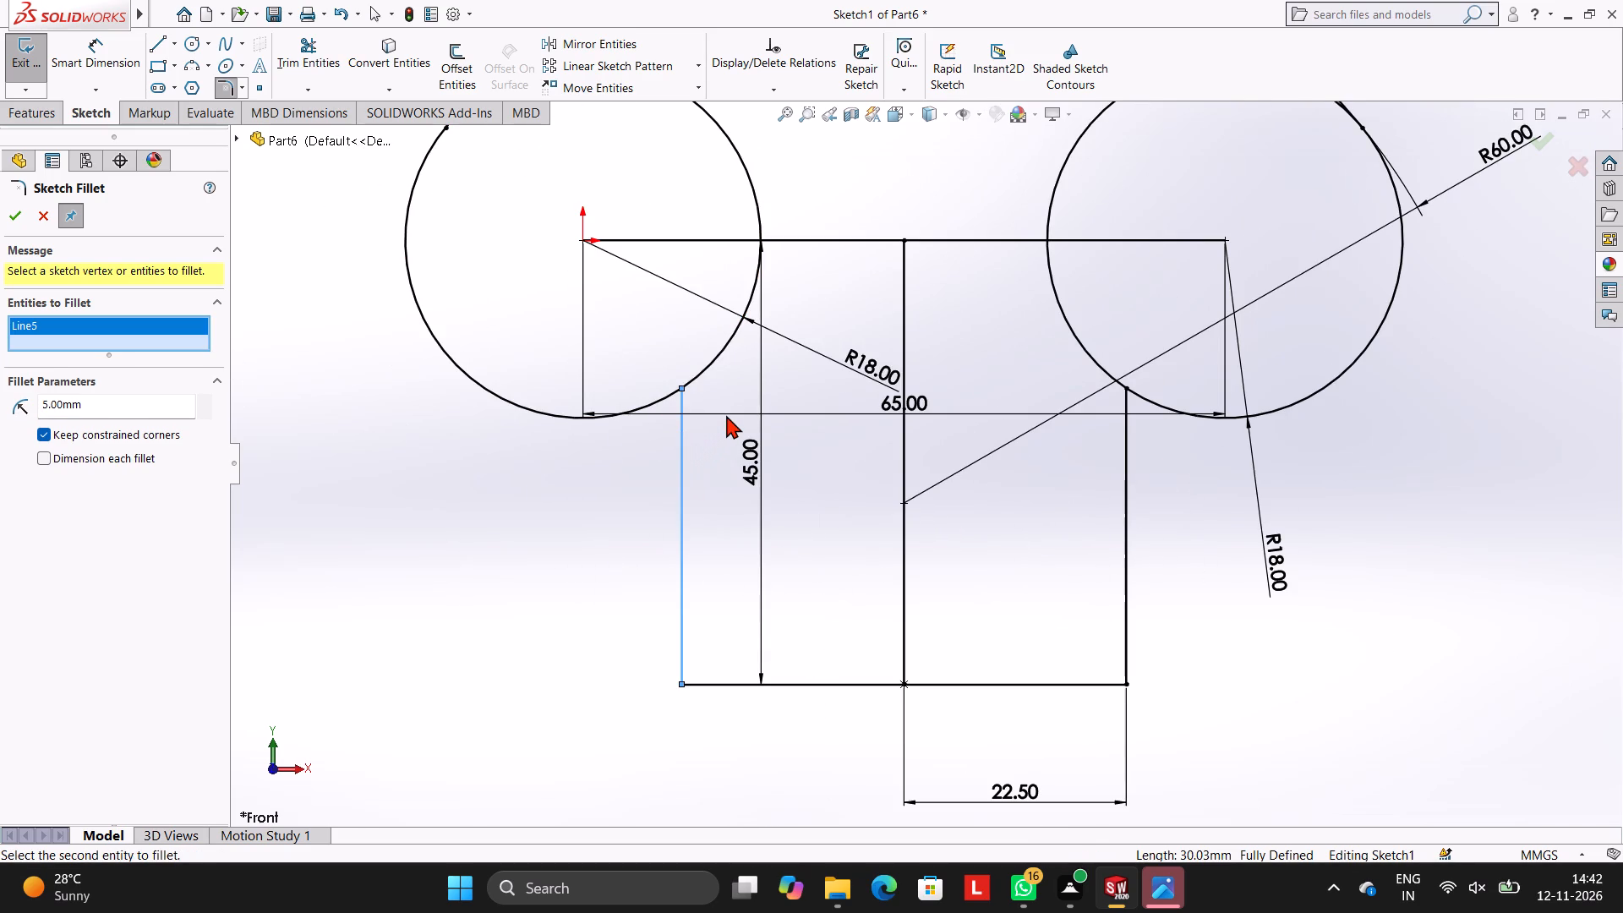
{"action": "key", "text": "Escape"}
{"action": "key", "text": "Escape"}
Trim the left circle's inner portion between the 60 mm arc and the left vertical line.
{"action": "scroll", "coordinate": [895, 398], "scroll_direction": "up", "scroll_amount": 2}
{"action": "scroll", "coordinate": [895, 398], "scroll_direction": "down", "scroll_amount": 1}
{"action": "scroll", "coordinate": [891, 385], "scroll_direction": "up", "scroll_amount": 3}
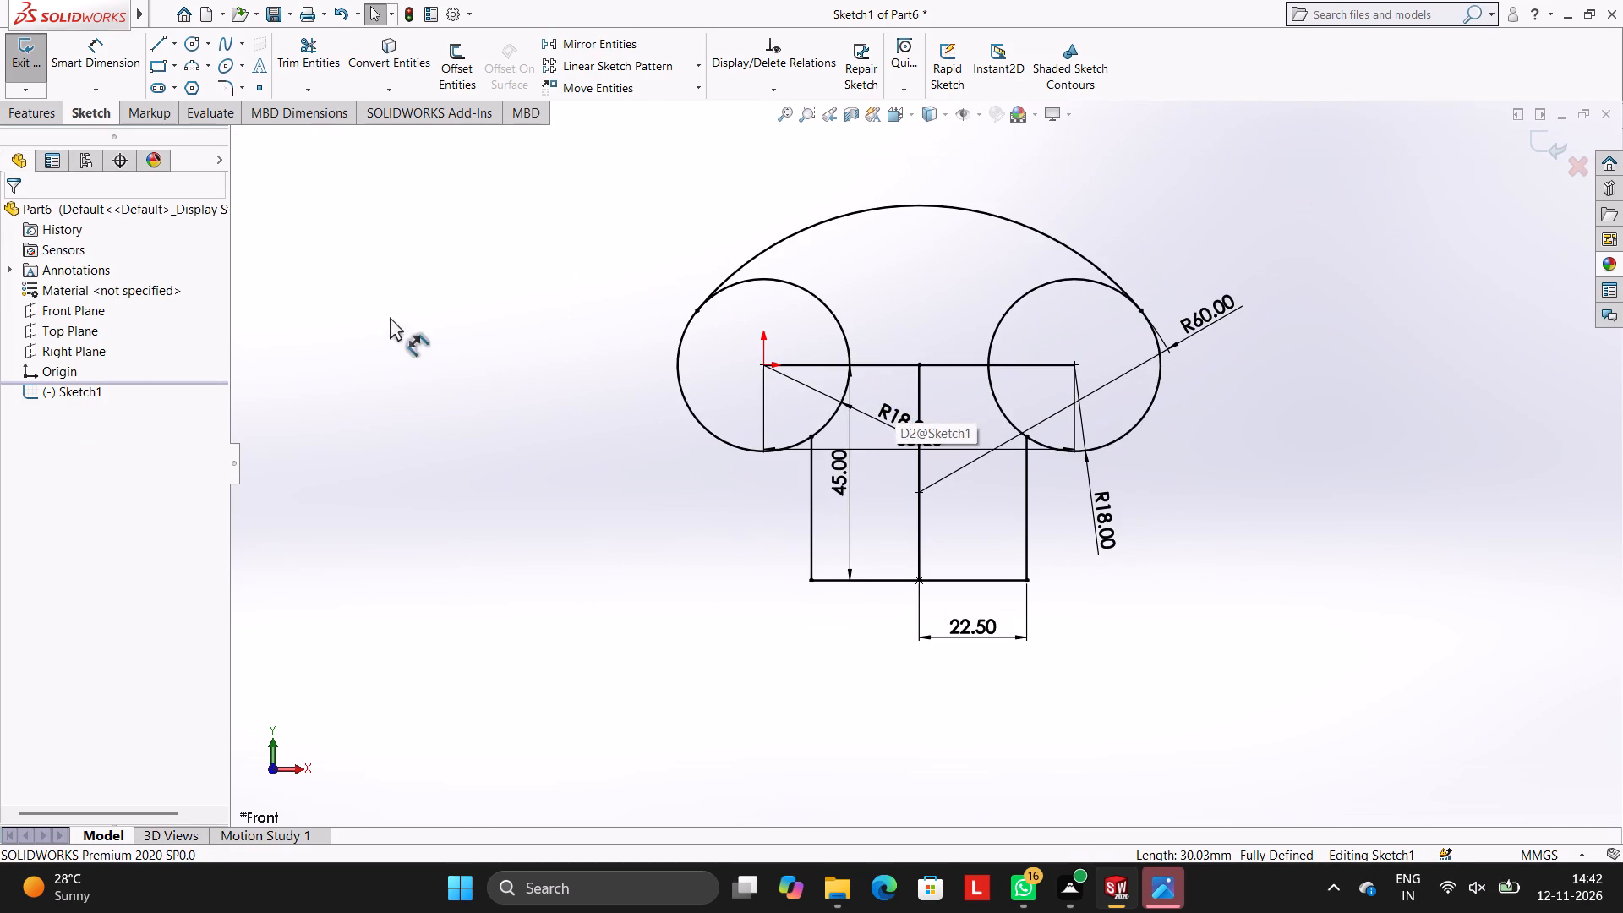
{"action": "left_click", "coordinate": [327, 39]}
{"action": "scroll", "coordinate": [1149, 522], "scroll_direction": "down", "scroll_amount": 4}
{"action": "scroll", "coordinate": [745, 369], "scroll_direction": "up", "scroll_amount": 3}
{"action": "scroll", "coordinate": [745, 366], "scroll_direction": "down", "scroll_amount": 2}
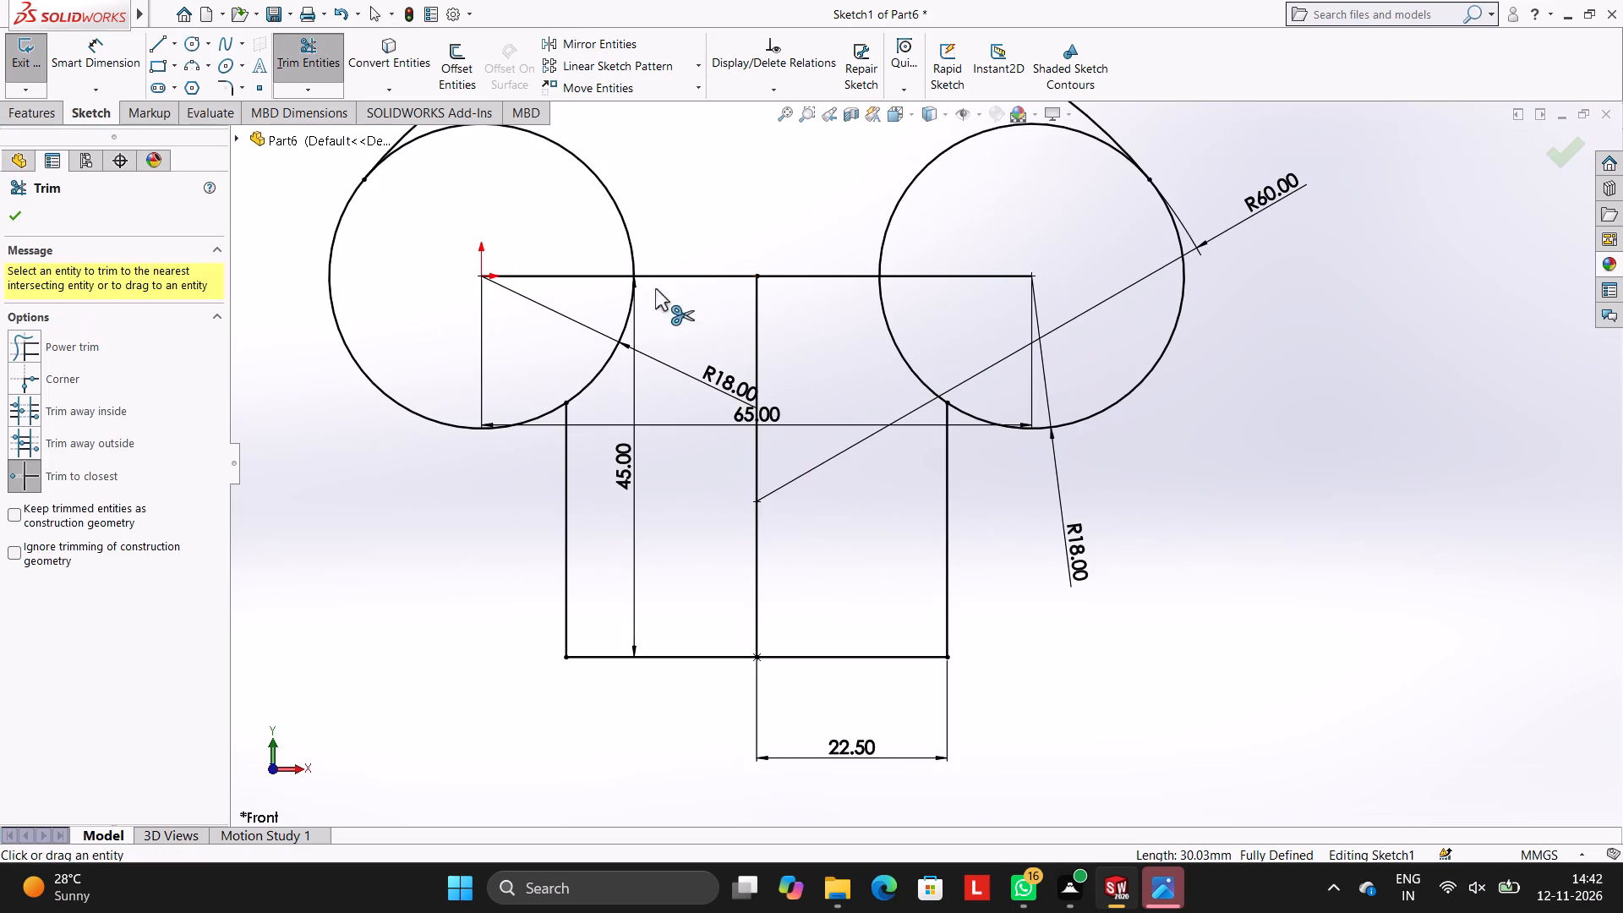
{"action": "left_click", "coordinate": [619, 210]}
{"action": "left_click", "coordinate": [611, 350]}
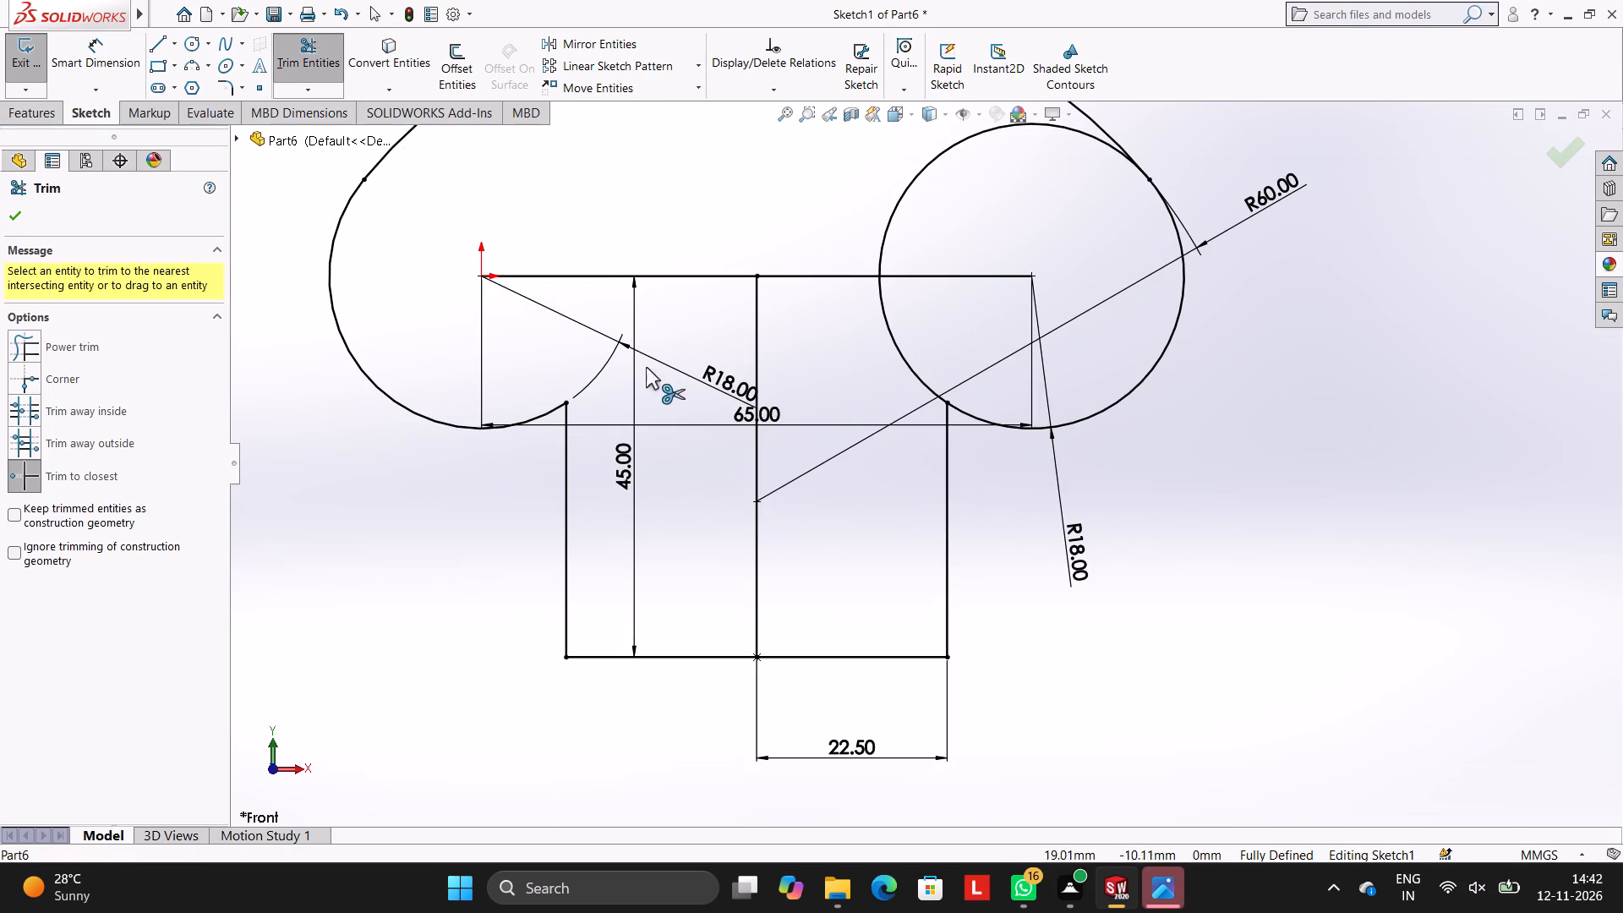
{"action": "key", "text": "grave"}
{"action": "key", "text": "Escape"}
{"action": "key", "text": "Escape"}
{"action": "key", "text": "Escape"}
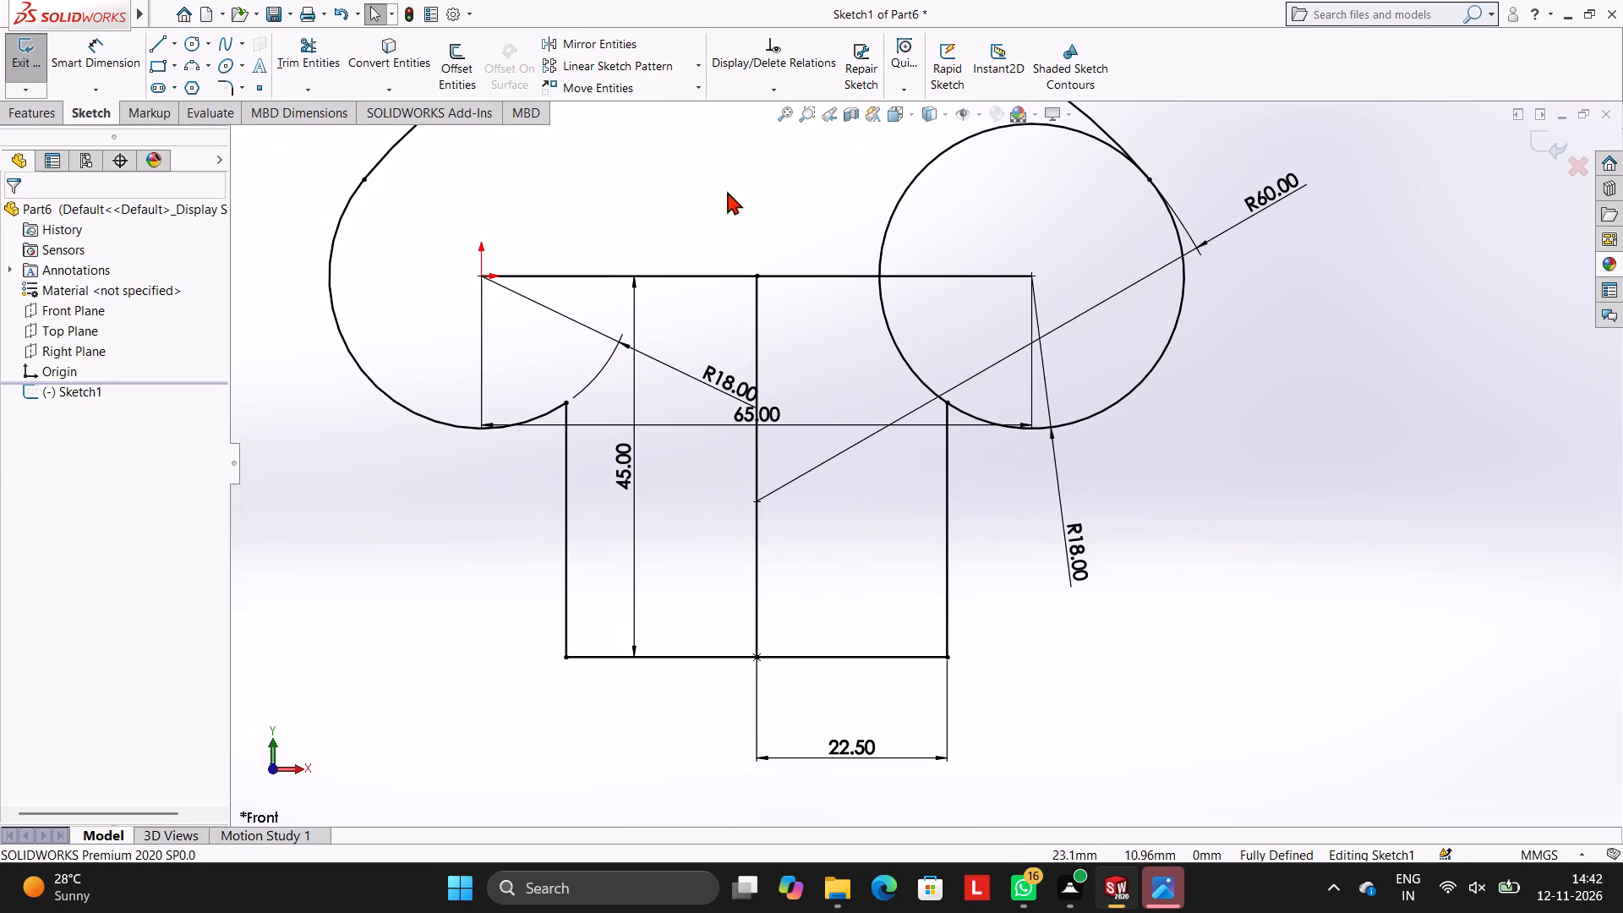
Trim the right circle's inner portion between the 60 mm arc and the right vertical line.
{"action": "left_click", "coordinate": [314, 41]}
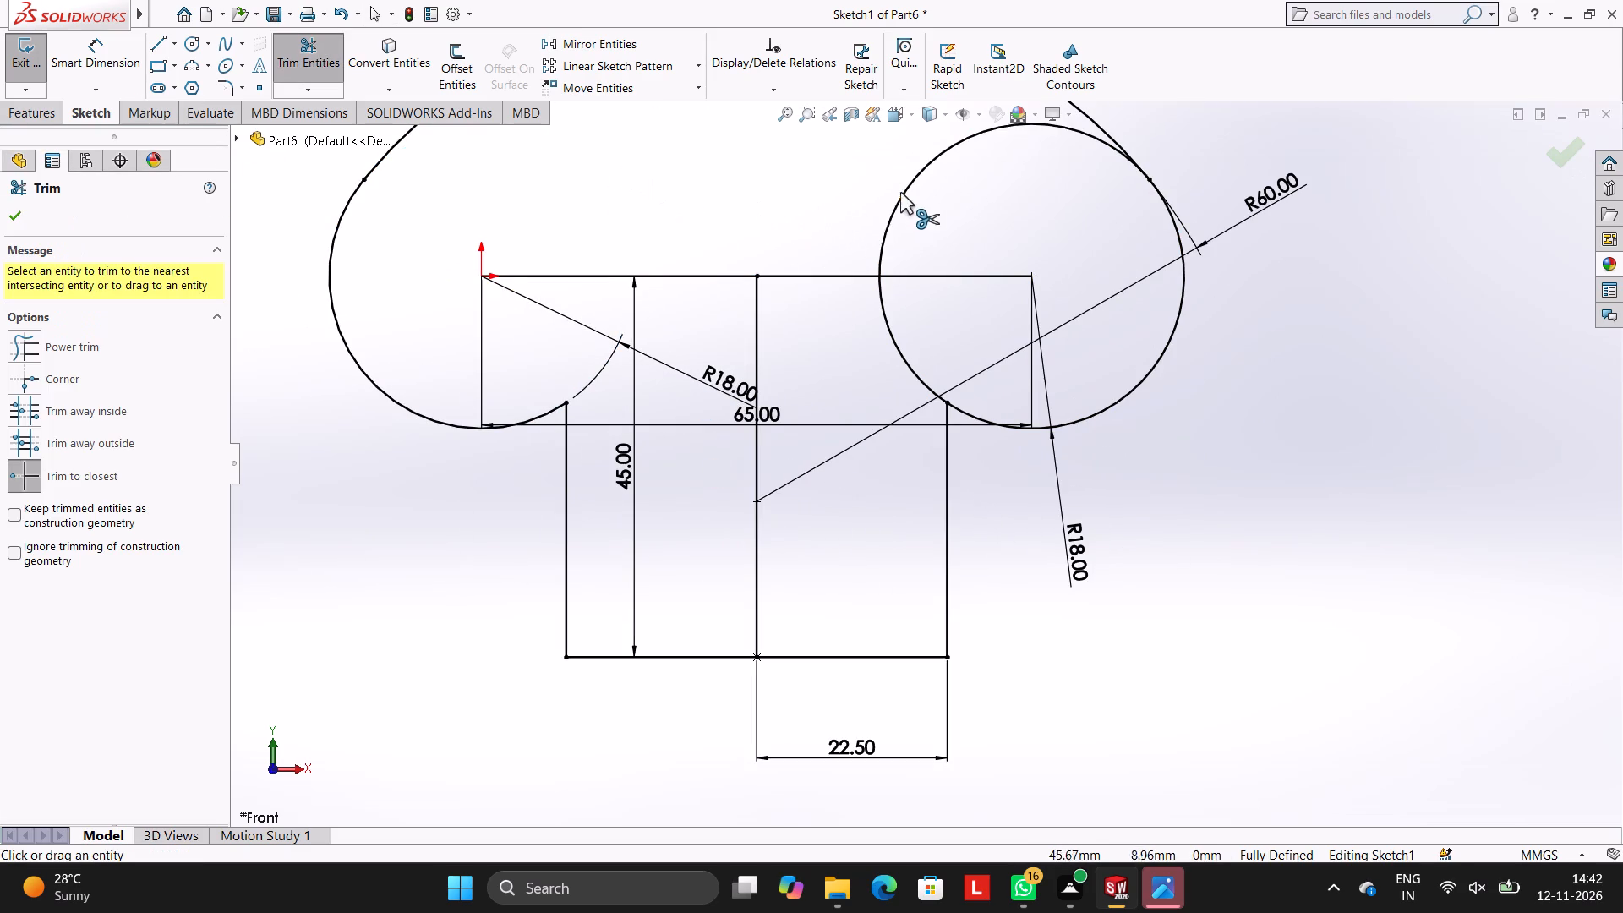
{"action": "left_click", "coordinate": [906, 190]}
{"action": "left_click", "coordinate": [879, 305]}
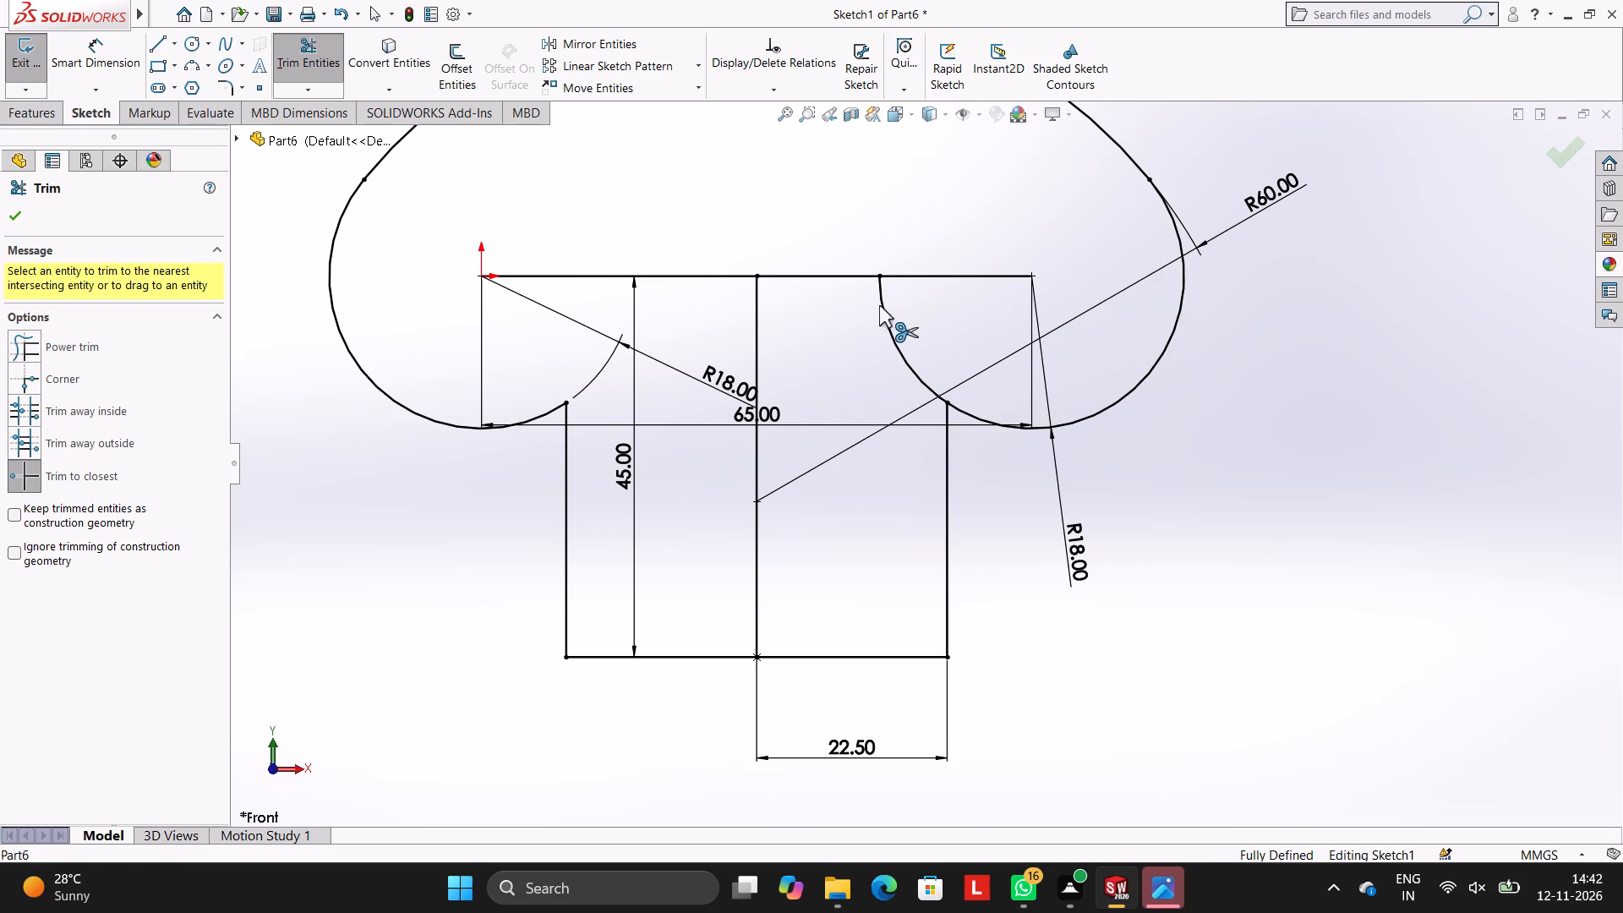
{"action": "key", "text": "Escape"}
{"action": "key", "text": "Escape"}
Add 5 mm sketch fillets between each 18 mm arc and its adjoining outer vertical line.
{"action": "scroll", "coordinate": [652, 477], "scroll_direction": "up", "scroll_amount": 2}
{"action": "scroll", "coordinate": [648, 471], "scroll_direction": "down", "scroll_amount": 3}
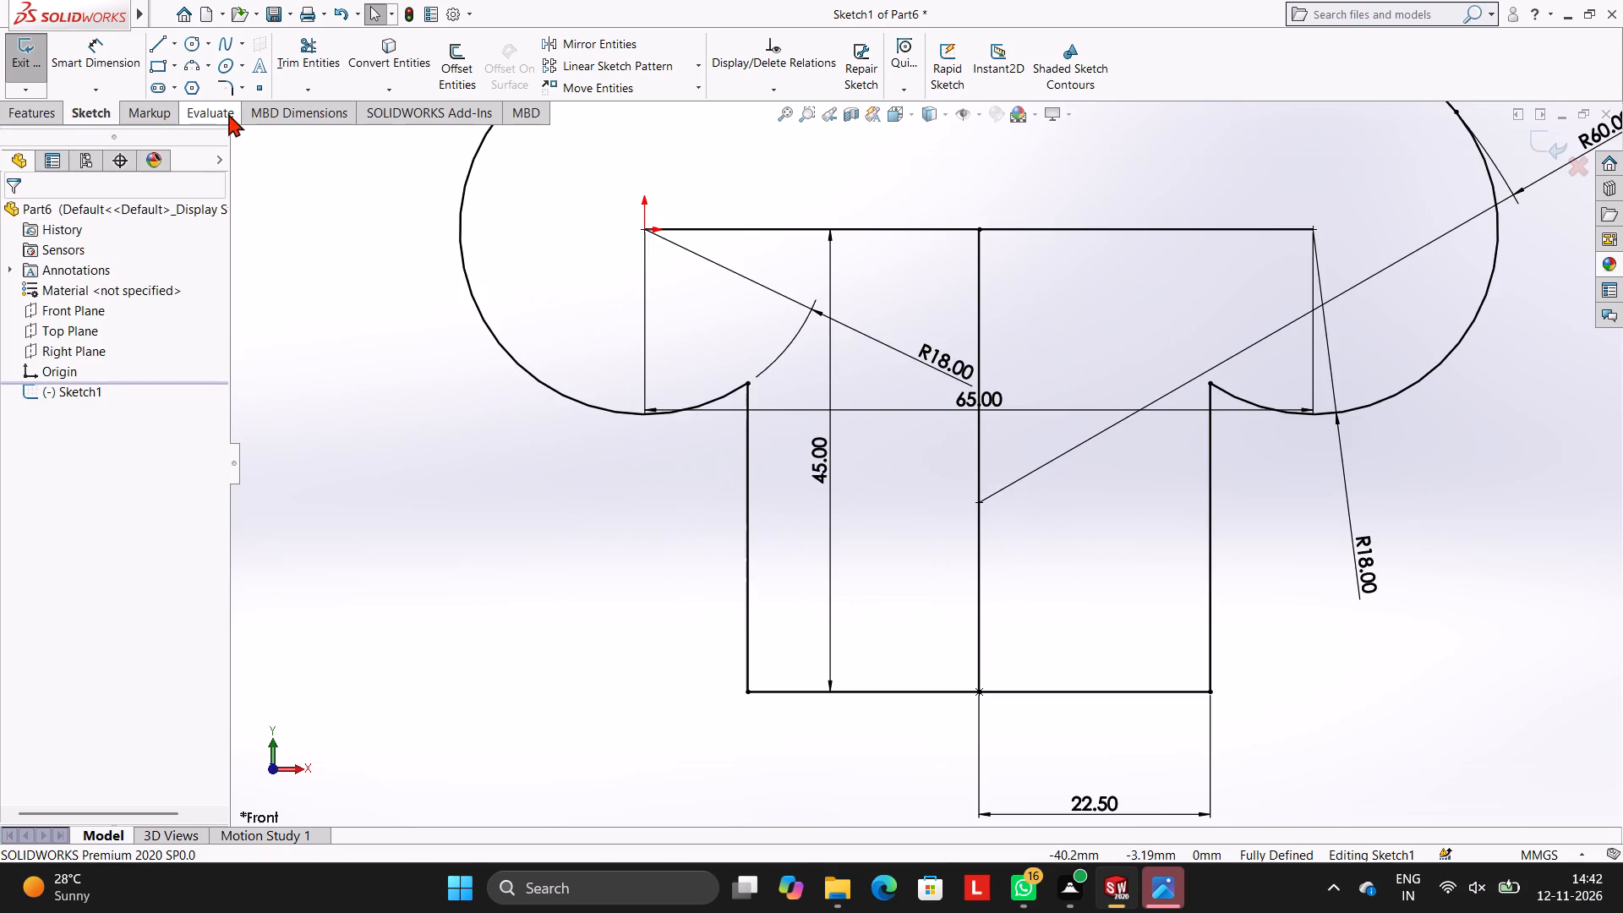
{"action": "left_click", "coordinate": [232, 91]}
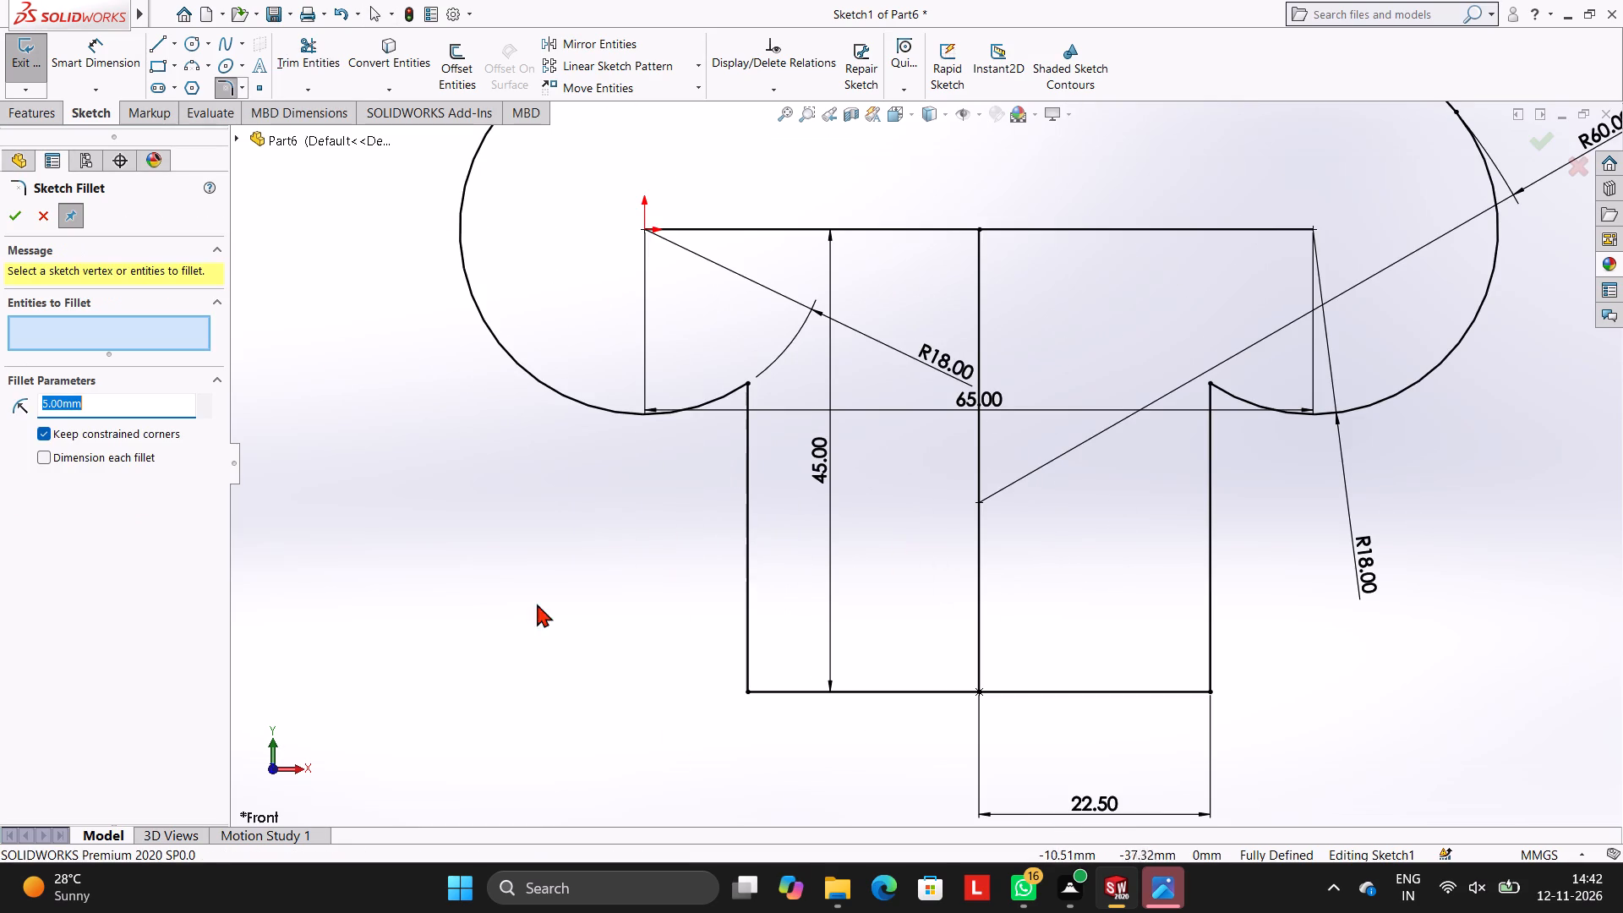
{"action": "left_click", "coordinate": [721, 403]}
{"action": "left_click", "coordinate": [751, 451]}
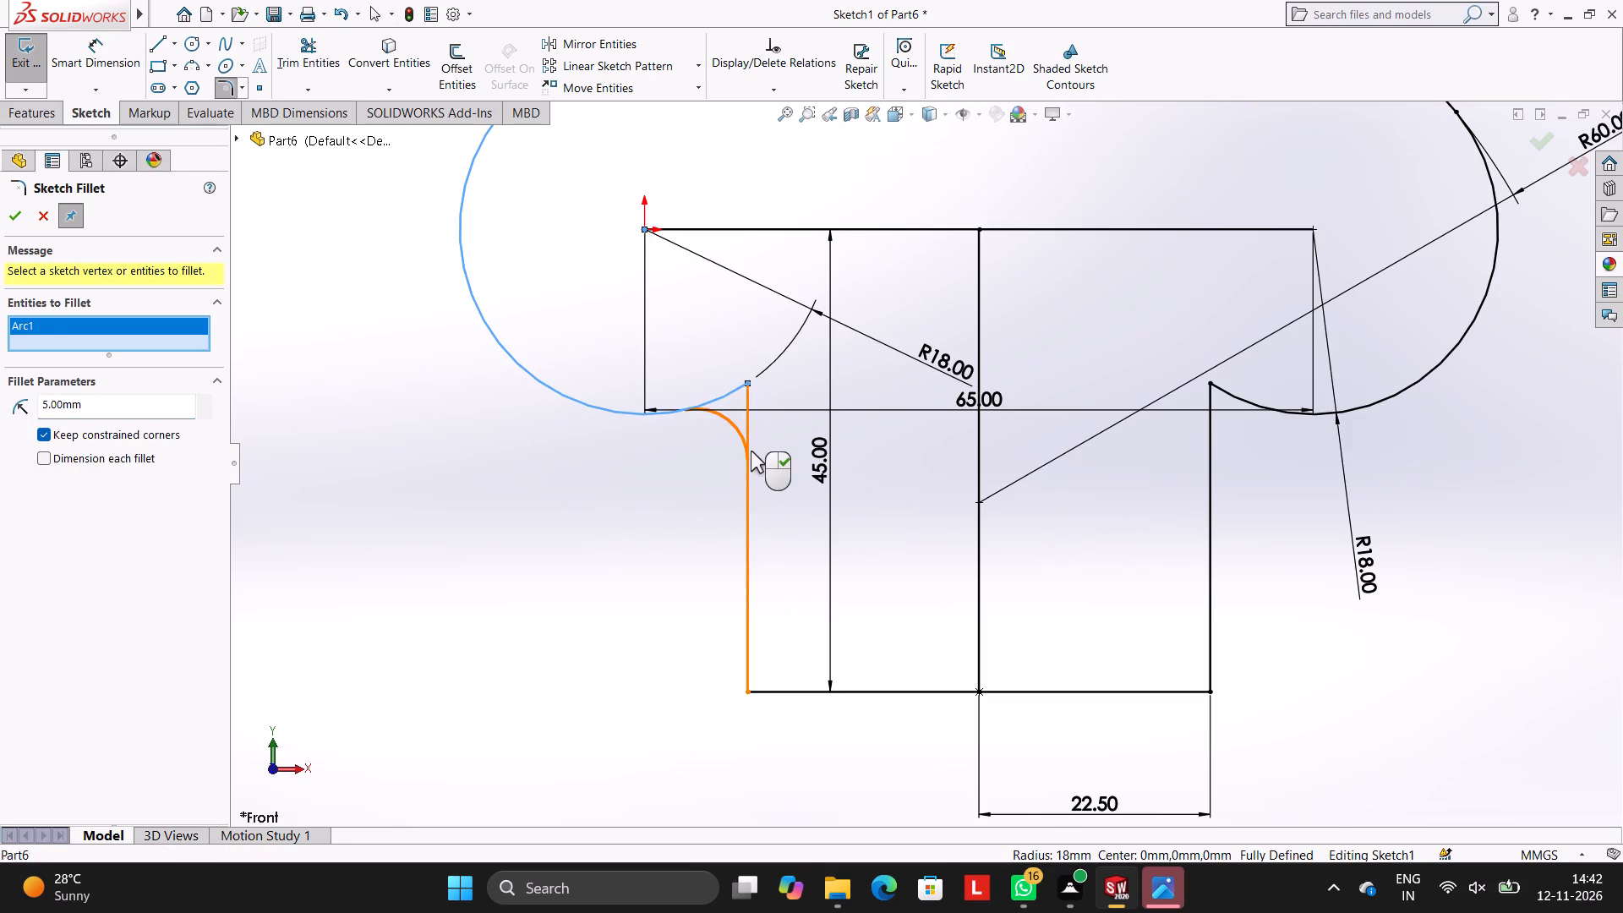
{"action": "left_click", "coordinate": [1202, 455]}
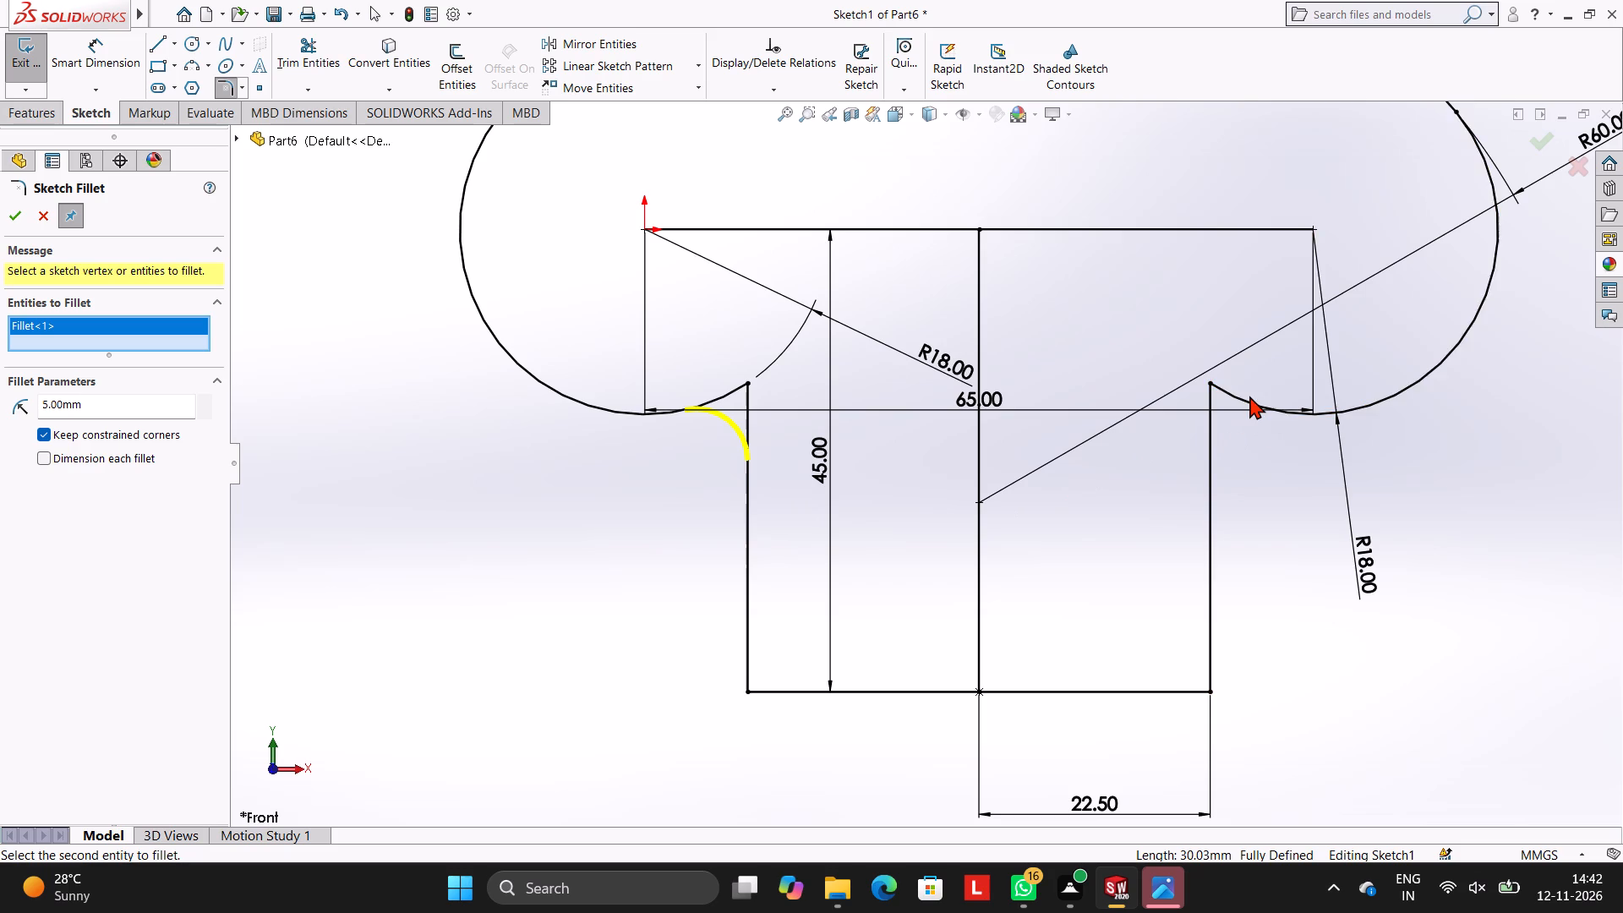
{"action": "left_click", "coordinate": [1244, 401]}
{"action": "left_click", "coordinate": [1210, 478]}
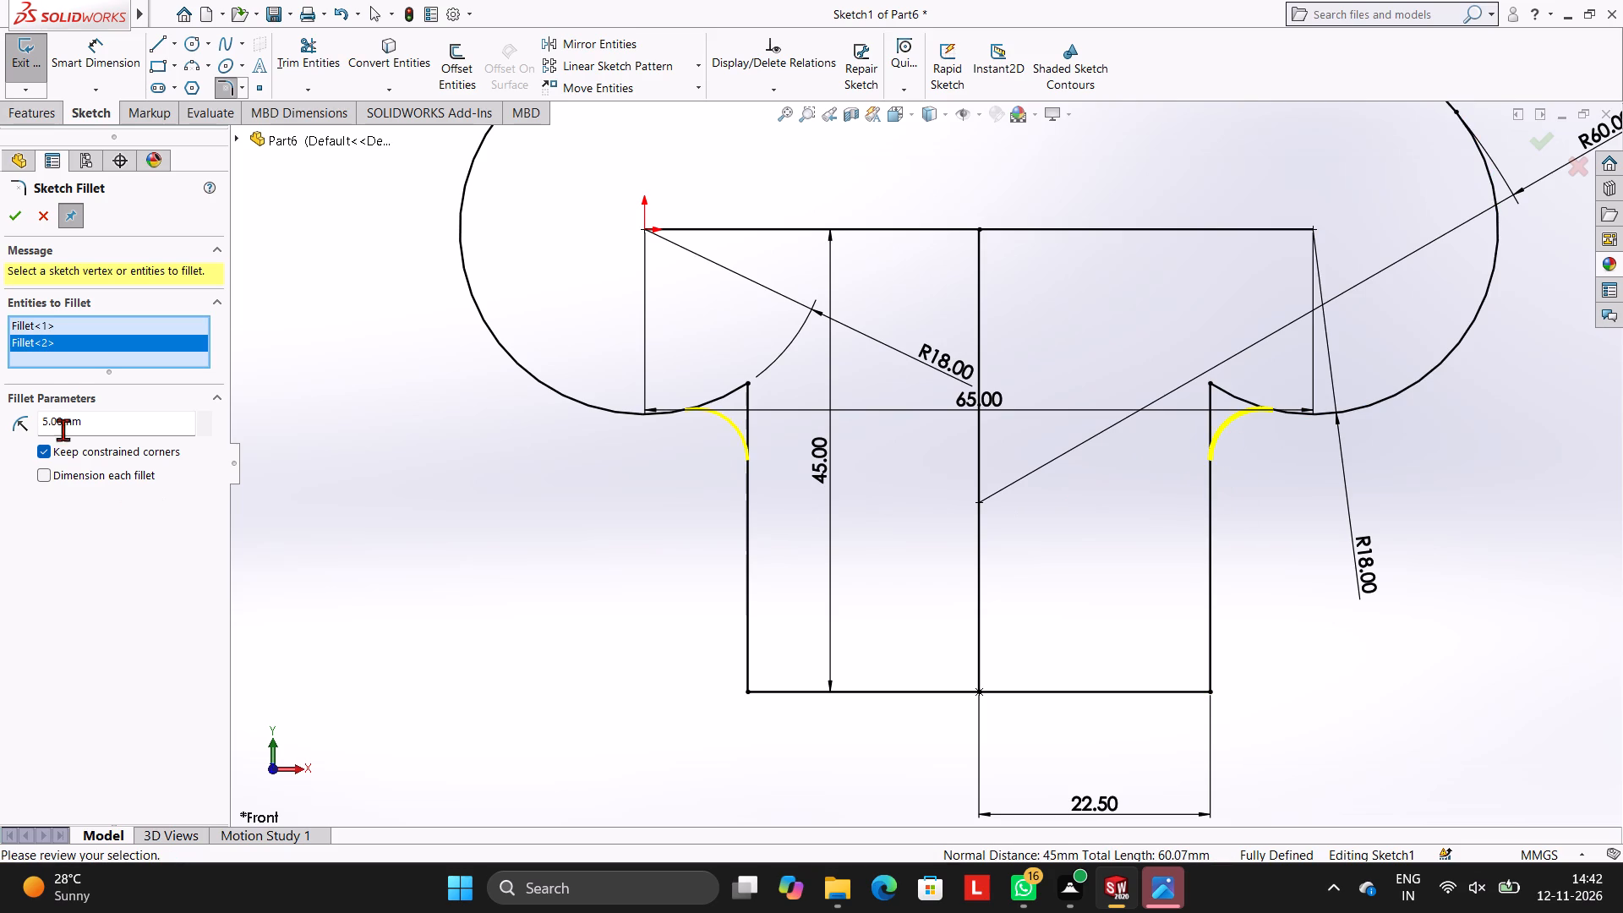
{"action": "left_click", "coordinate": [9, 206]}
{"action": "left_click", "coordinate": [449, 600]}
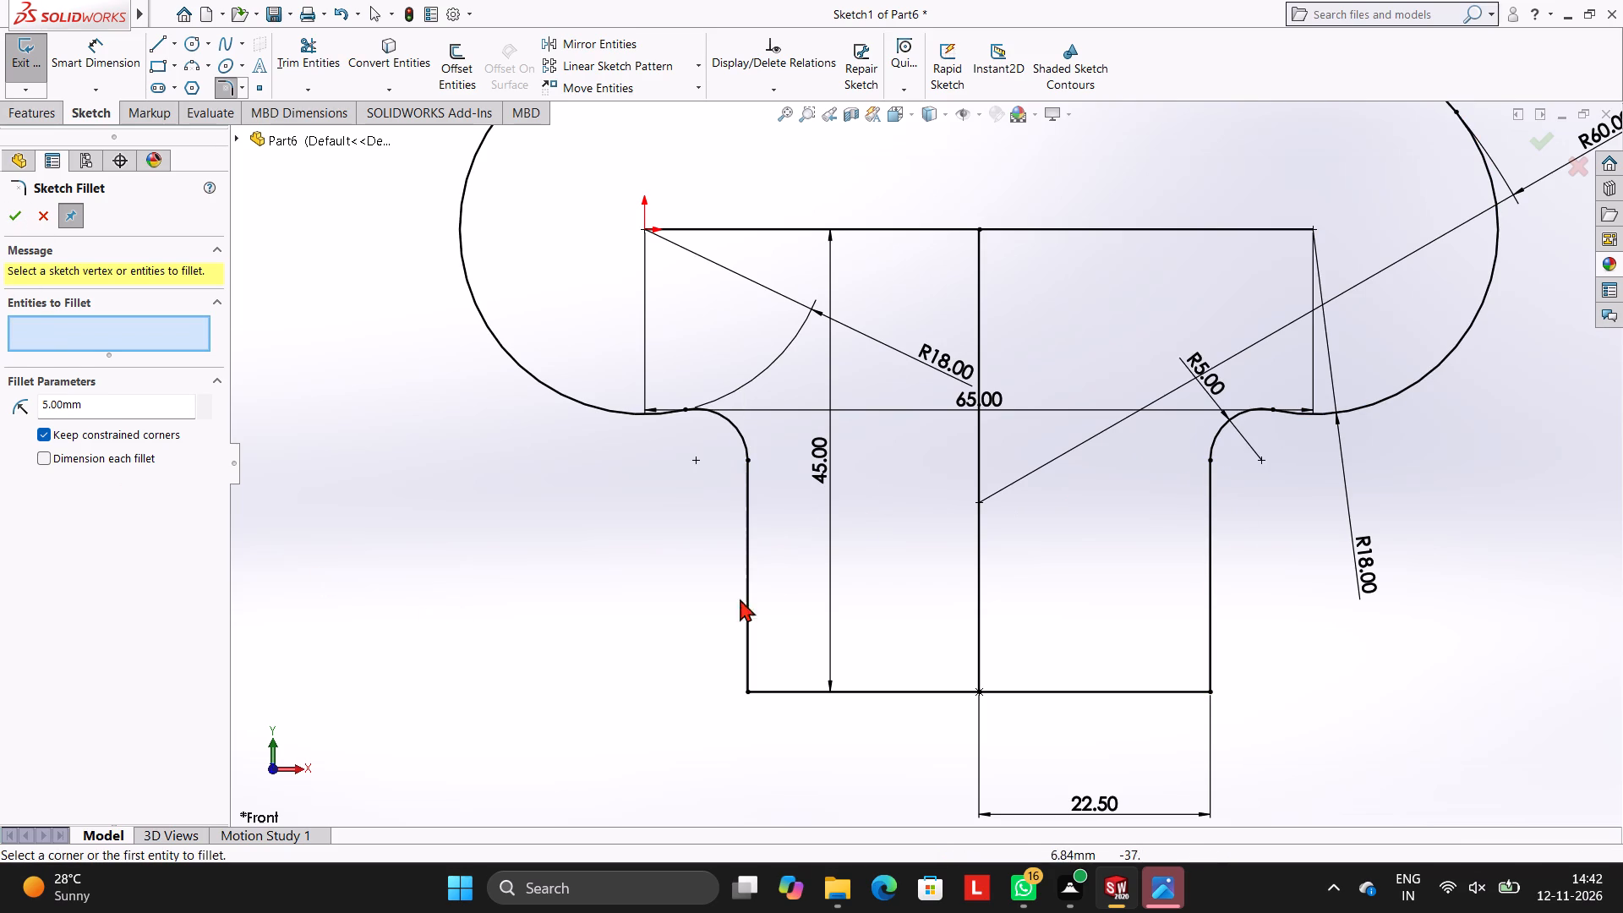
Add 5 mm sketch fillets at both bottom corners of the stem, accepting the removal of the base line's midpoint relation.
{"action": "scroll", "coordinate": [888, 484], "scroll_direction": "up", "scroll_amount": 2}
{"action": "scroll", "coordinate": [888, 484], "scroll_direction": "down", "scroll_amount": 1}
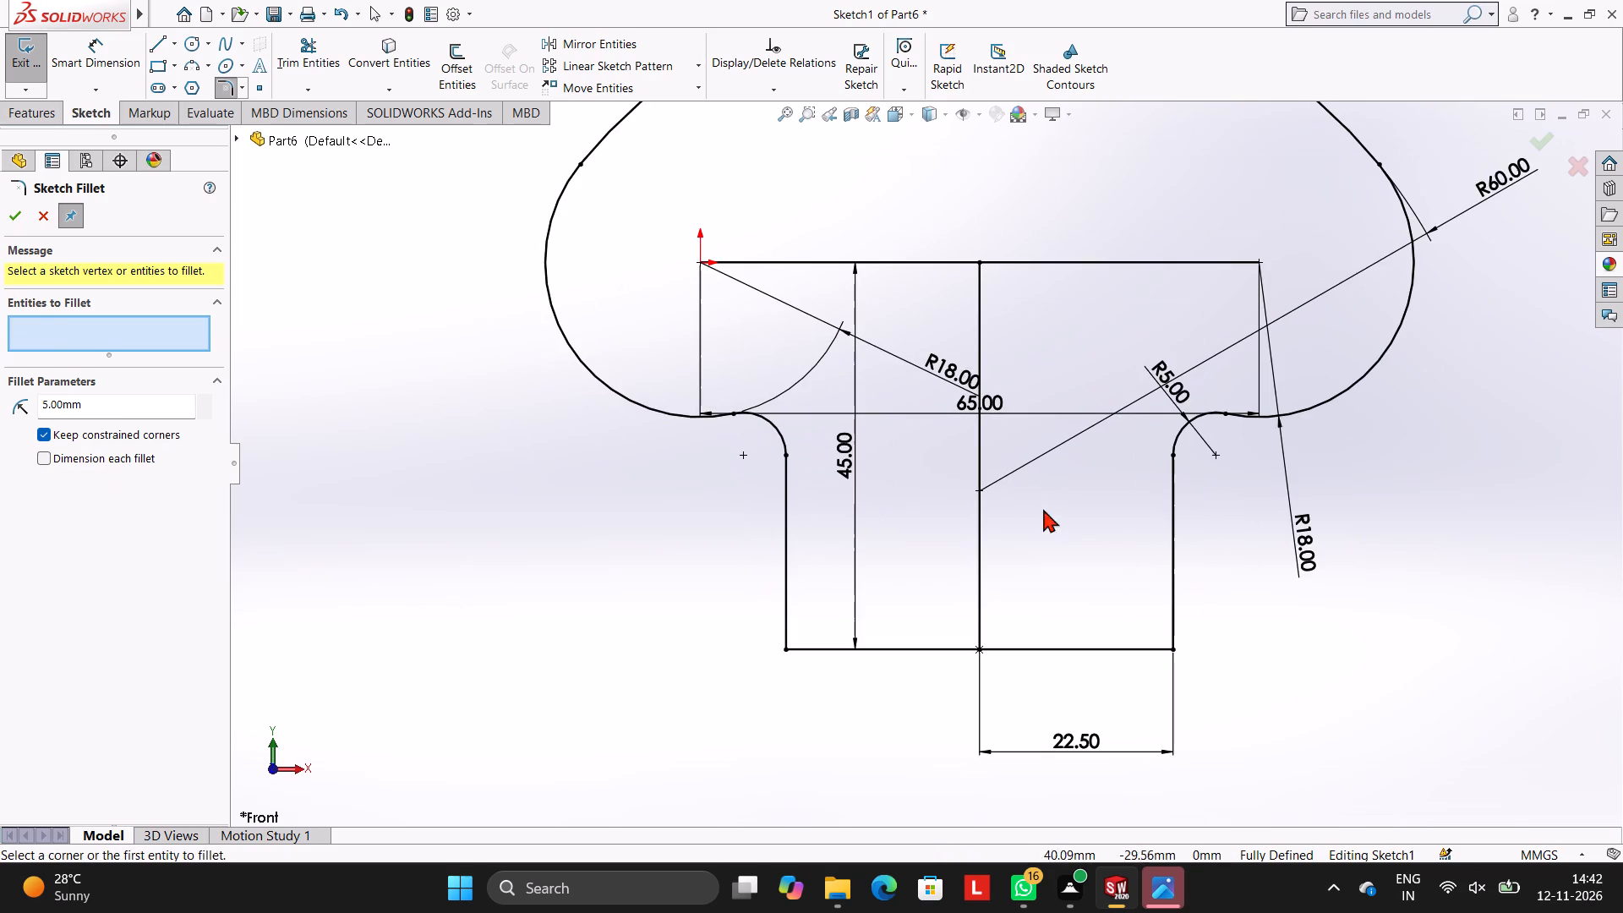
{"action": "left_click", "coordinate": [789, 605]}
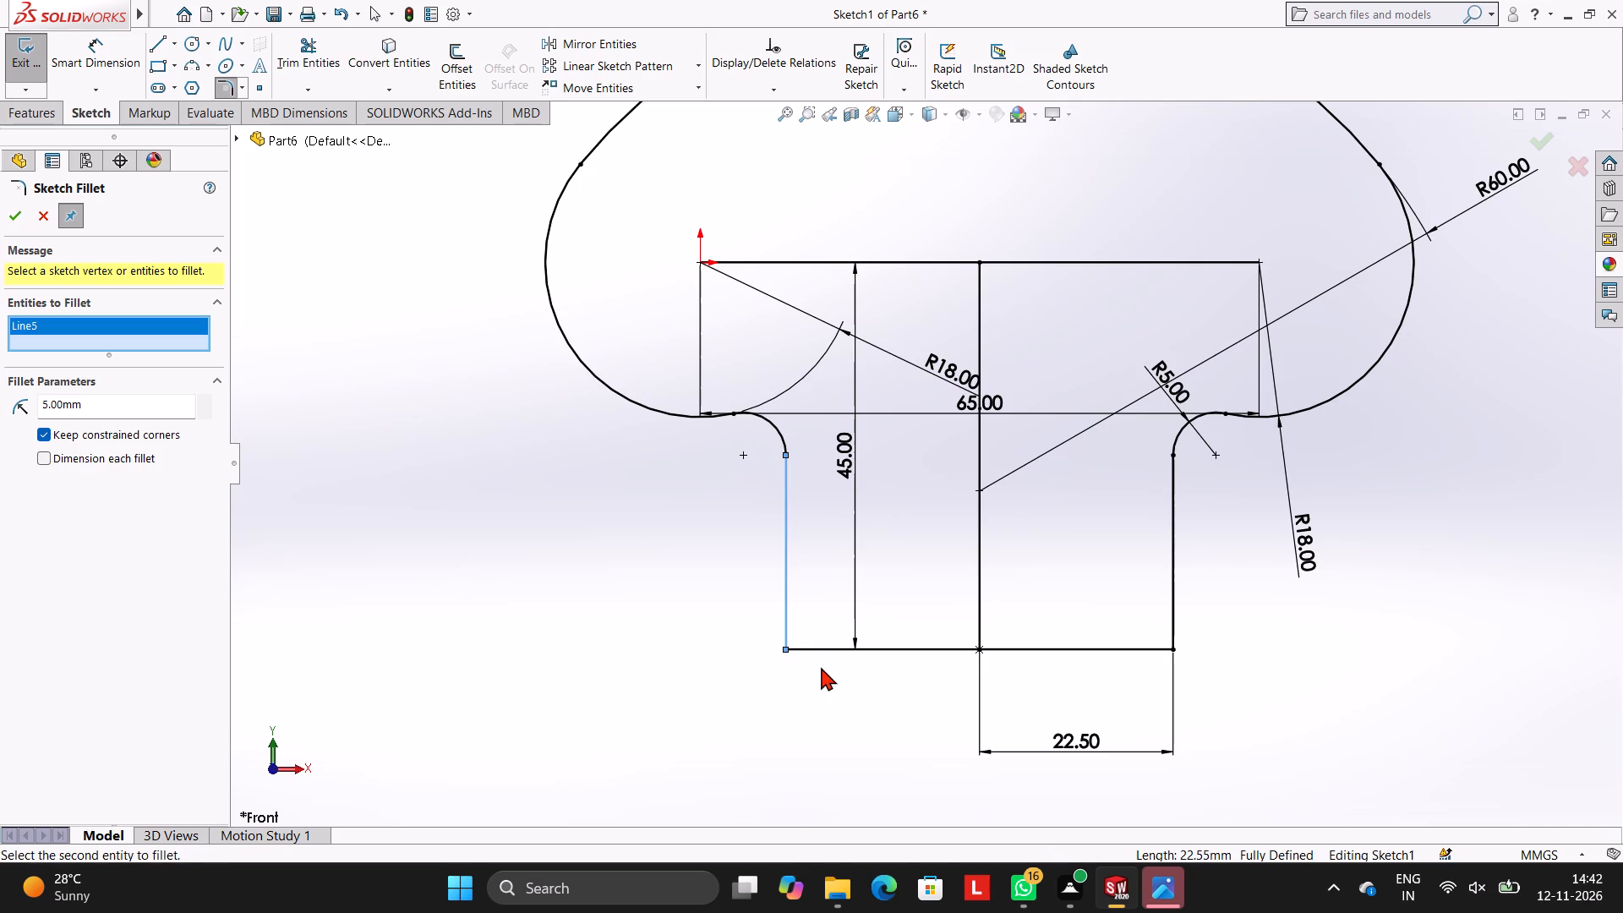
{"action": "left_click", "coordinate": [832, 649]}
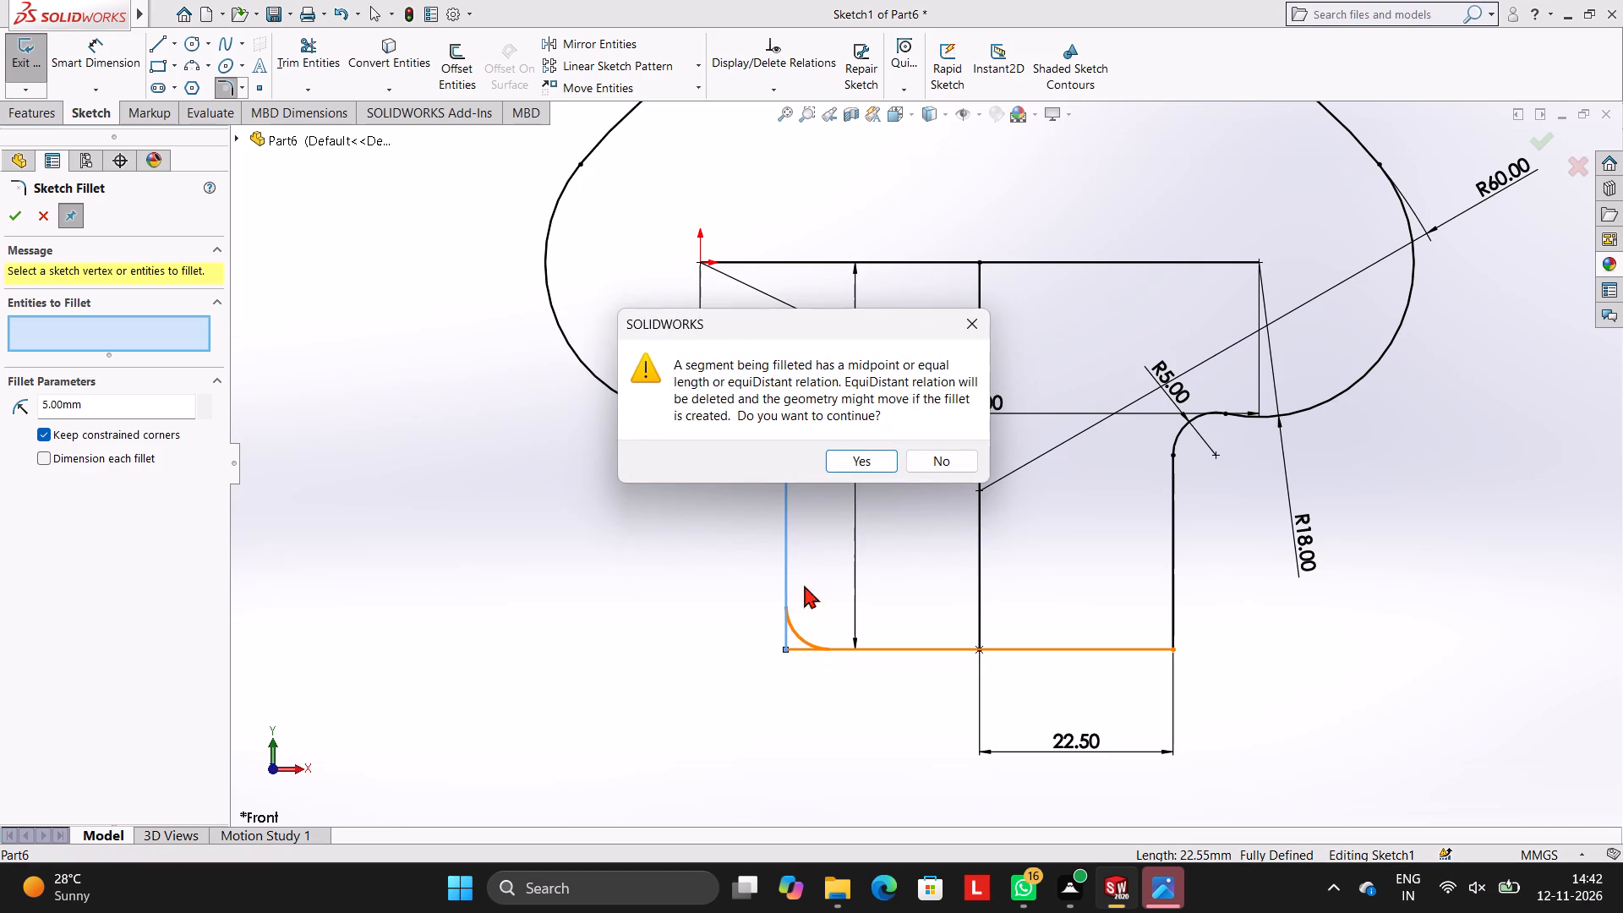
{"action": "left_click", "coordinate": [875, 465]}
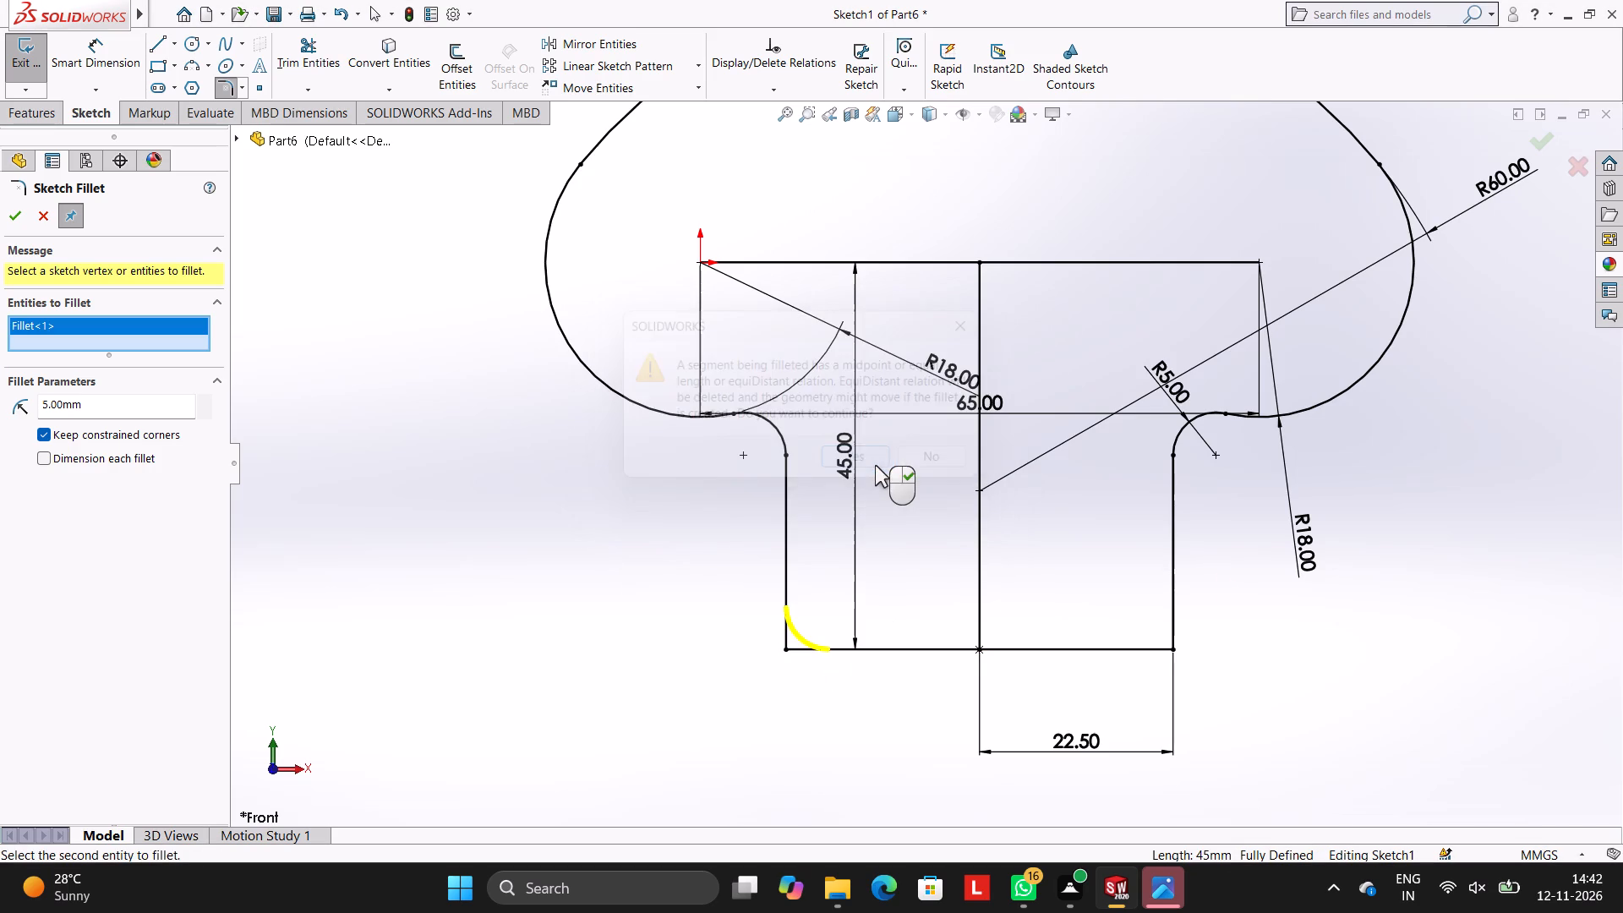
{"action": "left_click", "coordinate": [1177, 604]}
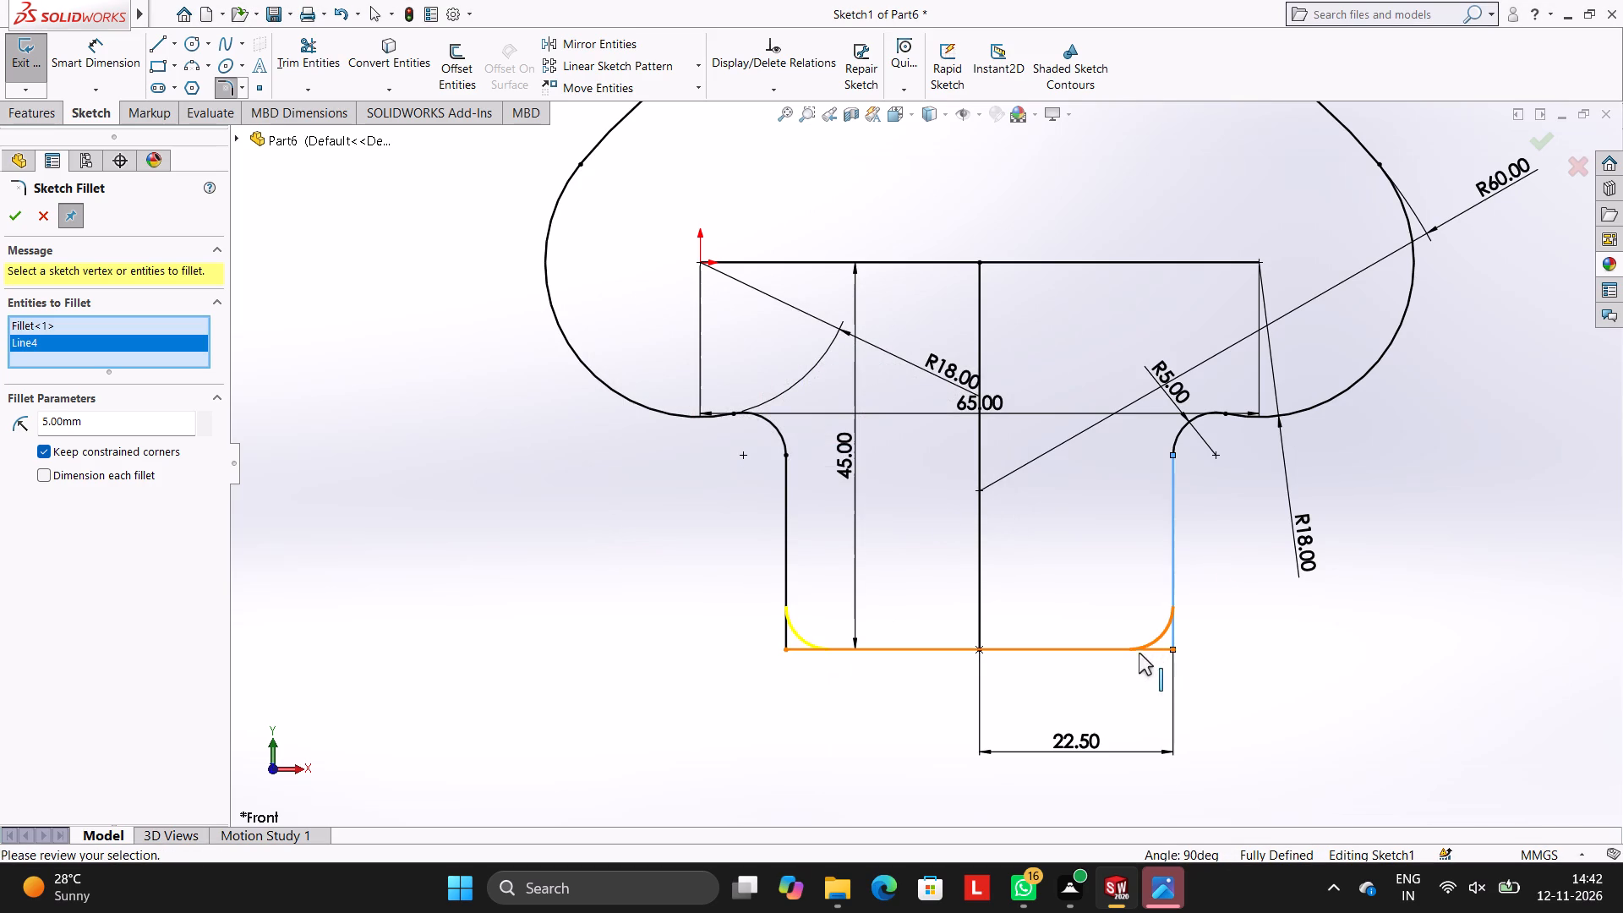
{"action": "left_click", "coordinate": [1139, 653]}
{"action": "left_click", "coordinate": [833, 466]}
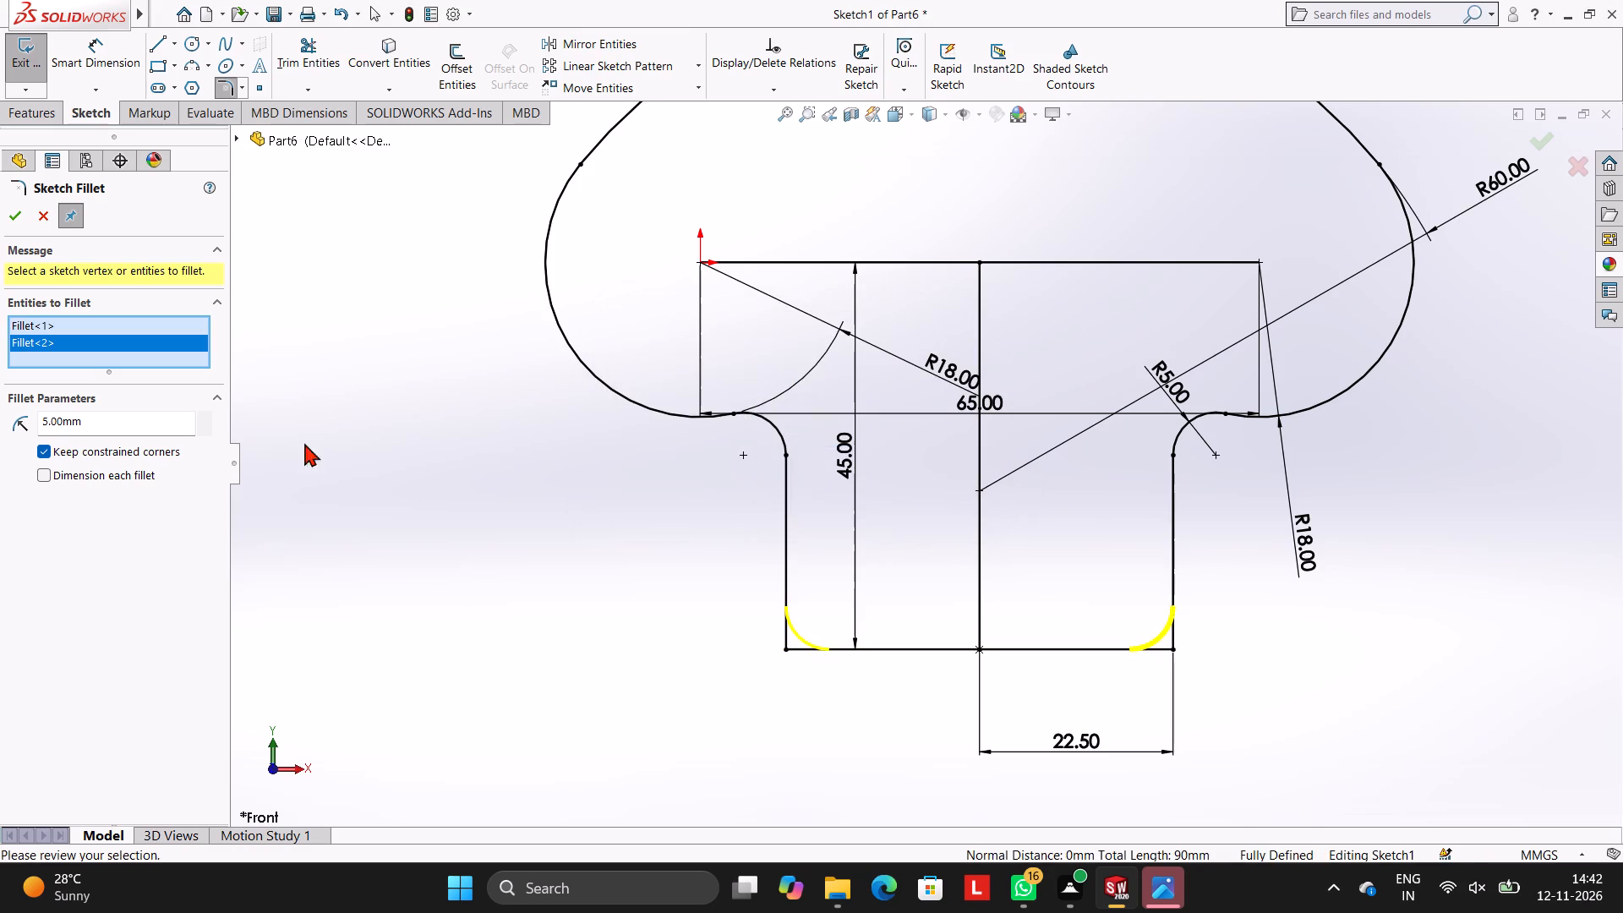
{"action": "left_click", "coordinate": [9, 209]}
{"action": "left_click", "coordinate": [424, 384]}
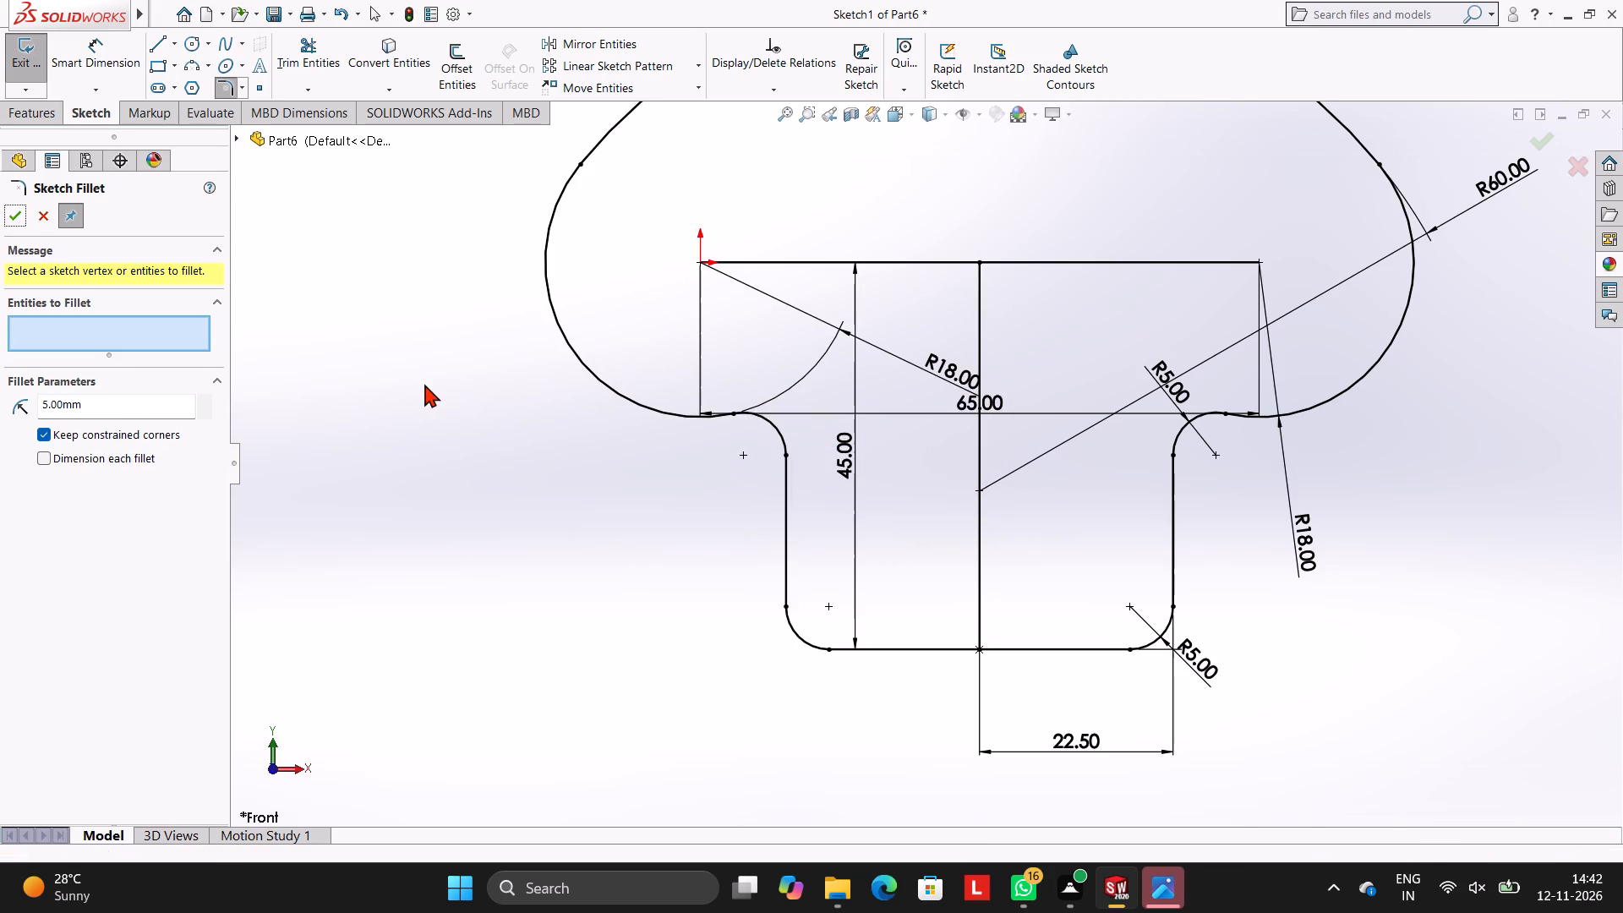
Finish the sketch fillets and extrude the whole closed profile region blind to 10 mm.
{"action": "scroll", "coordinate": [1085, 402], "scroll_direction": "up", "scroll_amount": 3}
{"action": "scroll", "coordinate": [1085, 391], "scroll_direction": "down", "scroll_amount": 2}
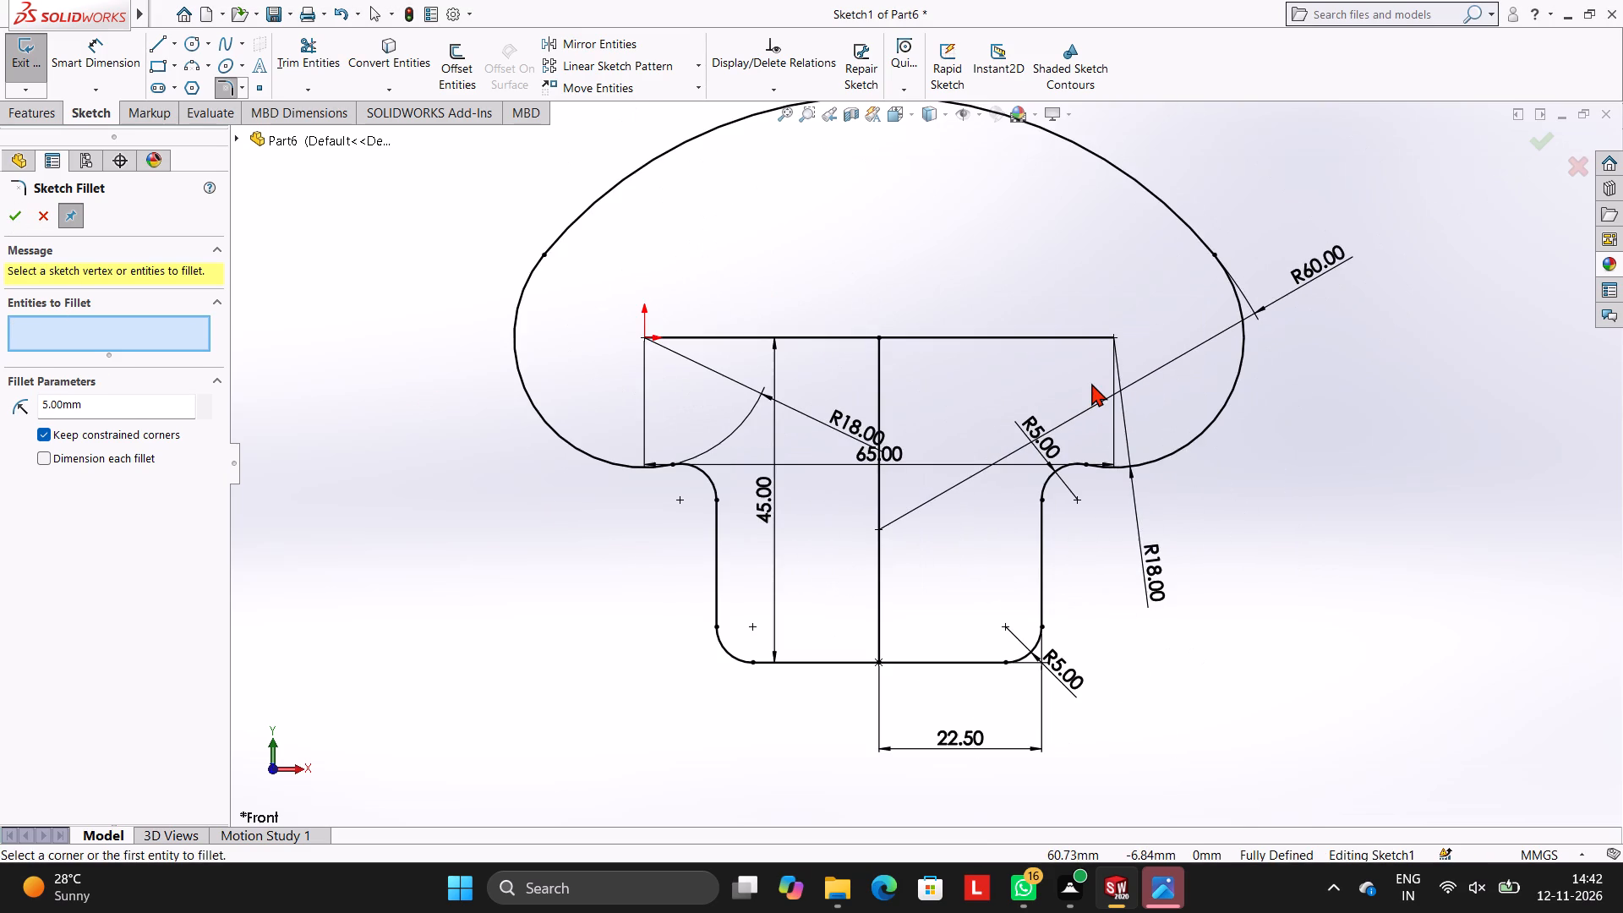
{"action": "scroll", "coordinate": [962, 298], "scroll_direction": "up", "scroll_amount": 1}
{"action": "scroll", "coordinate": [959, 287], "scroll_direction": "down", "scroll_amount": 2}
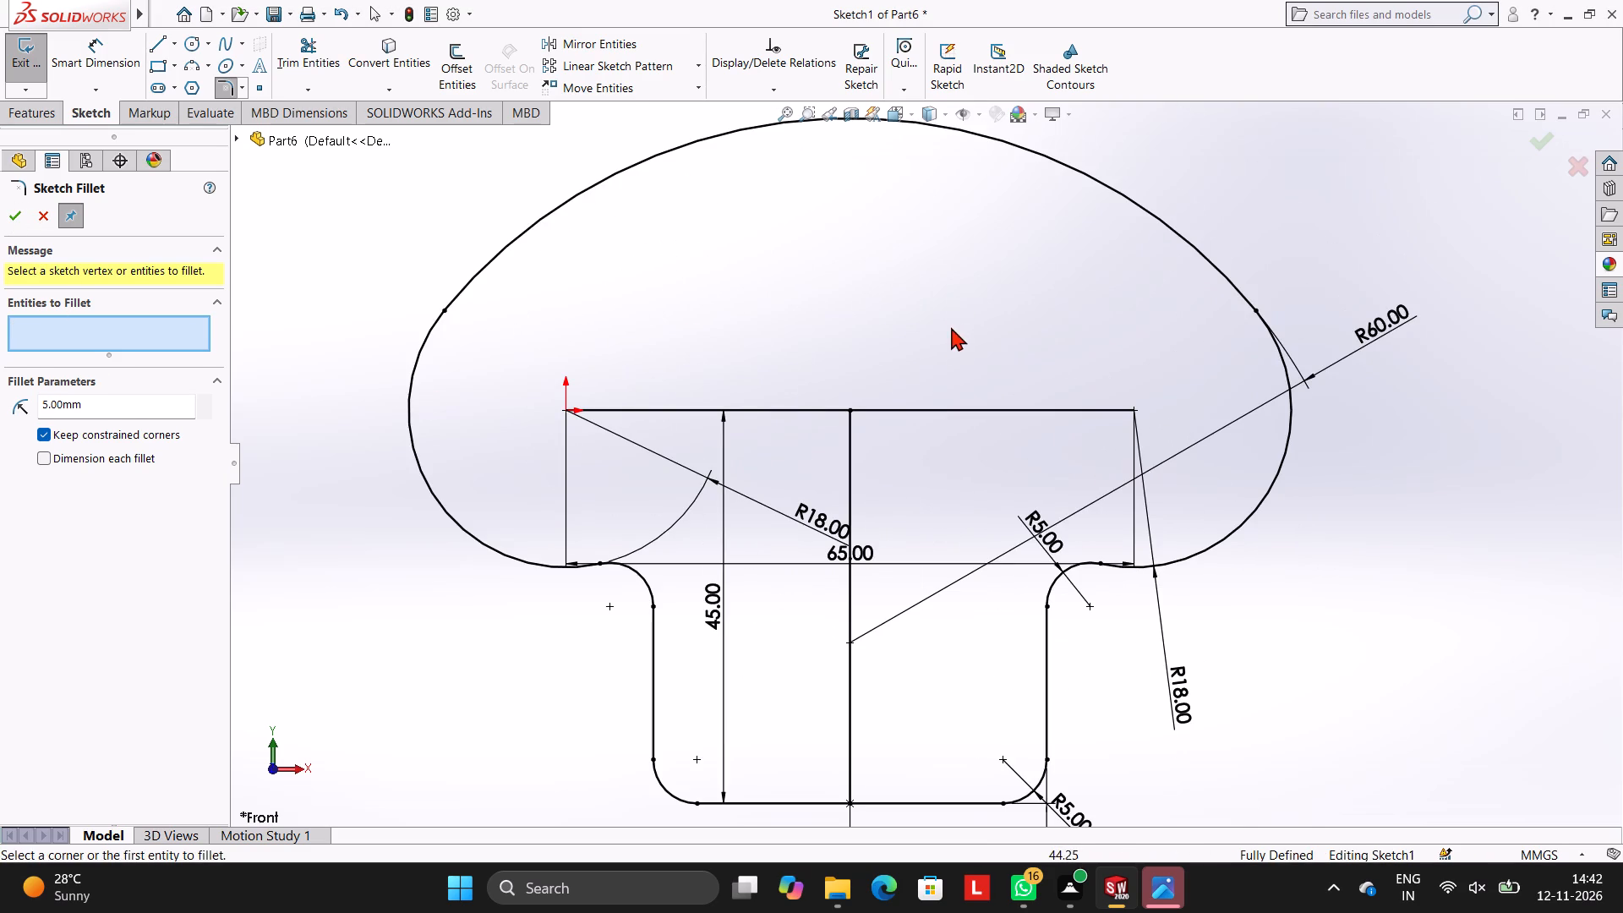
{"action": "scroll", "coordinate": [736, 339], "scroll_direction": "up", "scroll_amount": 2}
{"action": "scroll", "coordinate": [743, 334], "scroll_direction": "down", "scroll_amount": 1}
{"action": "scroll", "coordinate": [1058, 493], "scroll_direction": "up", "scroll_amount": 1}
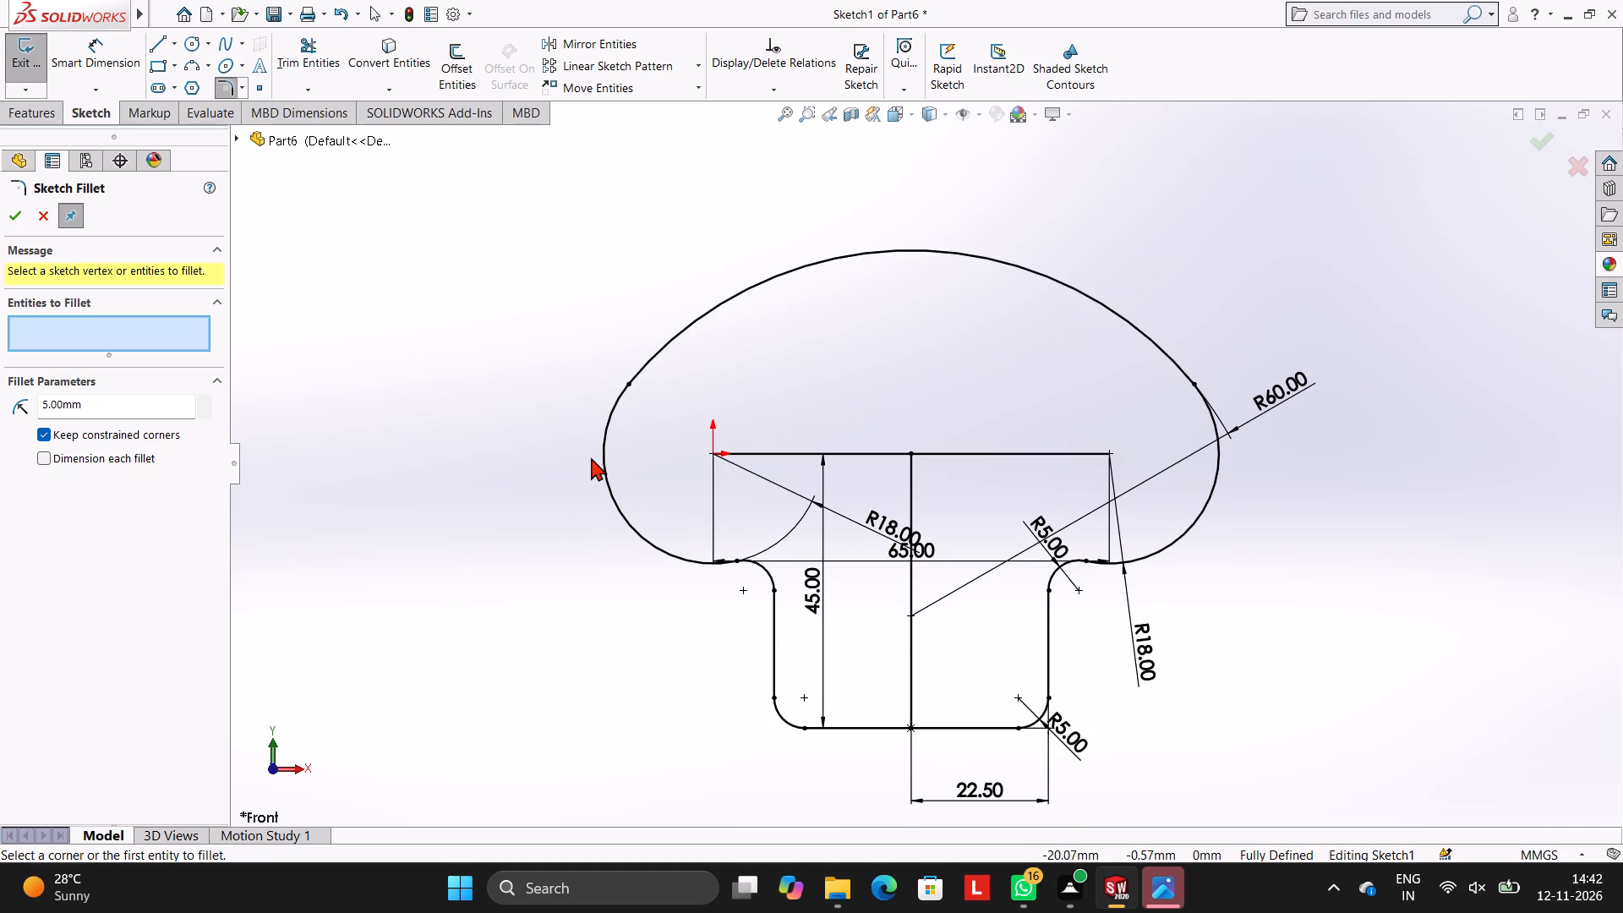
{"action": "left_click", "coordinate": [33, 107]}
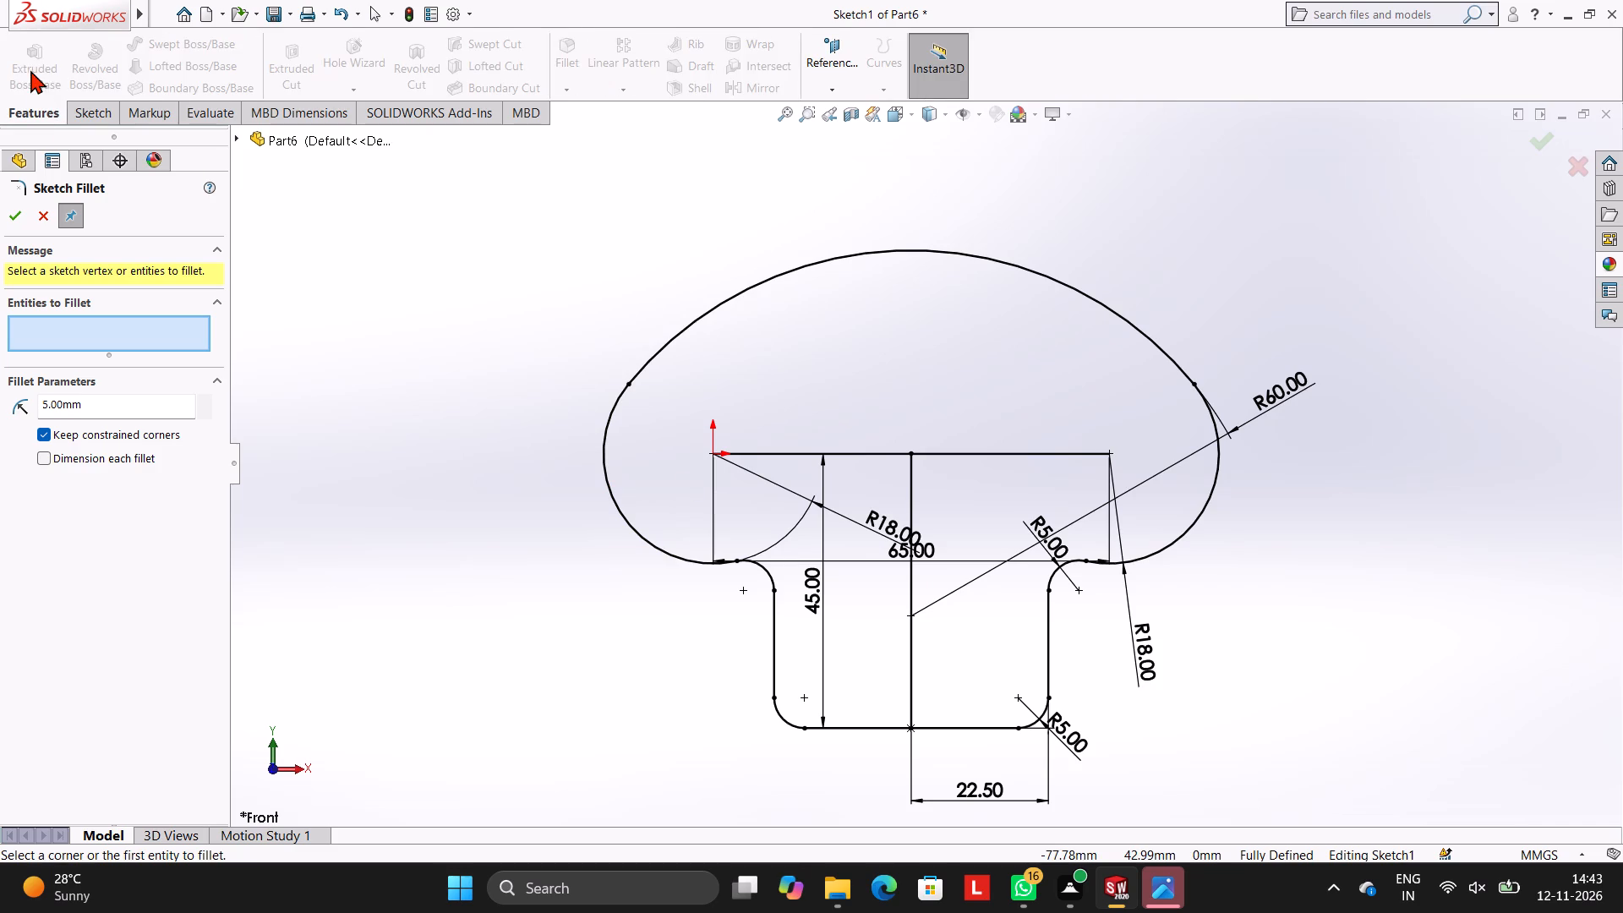
{"action": "left_click", "coordinate": [23, 214]}
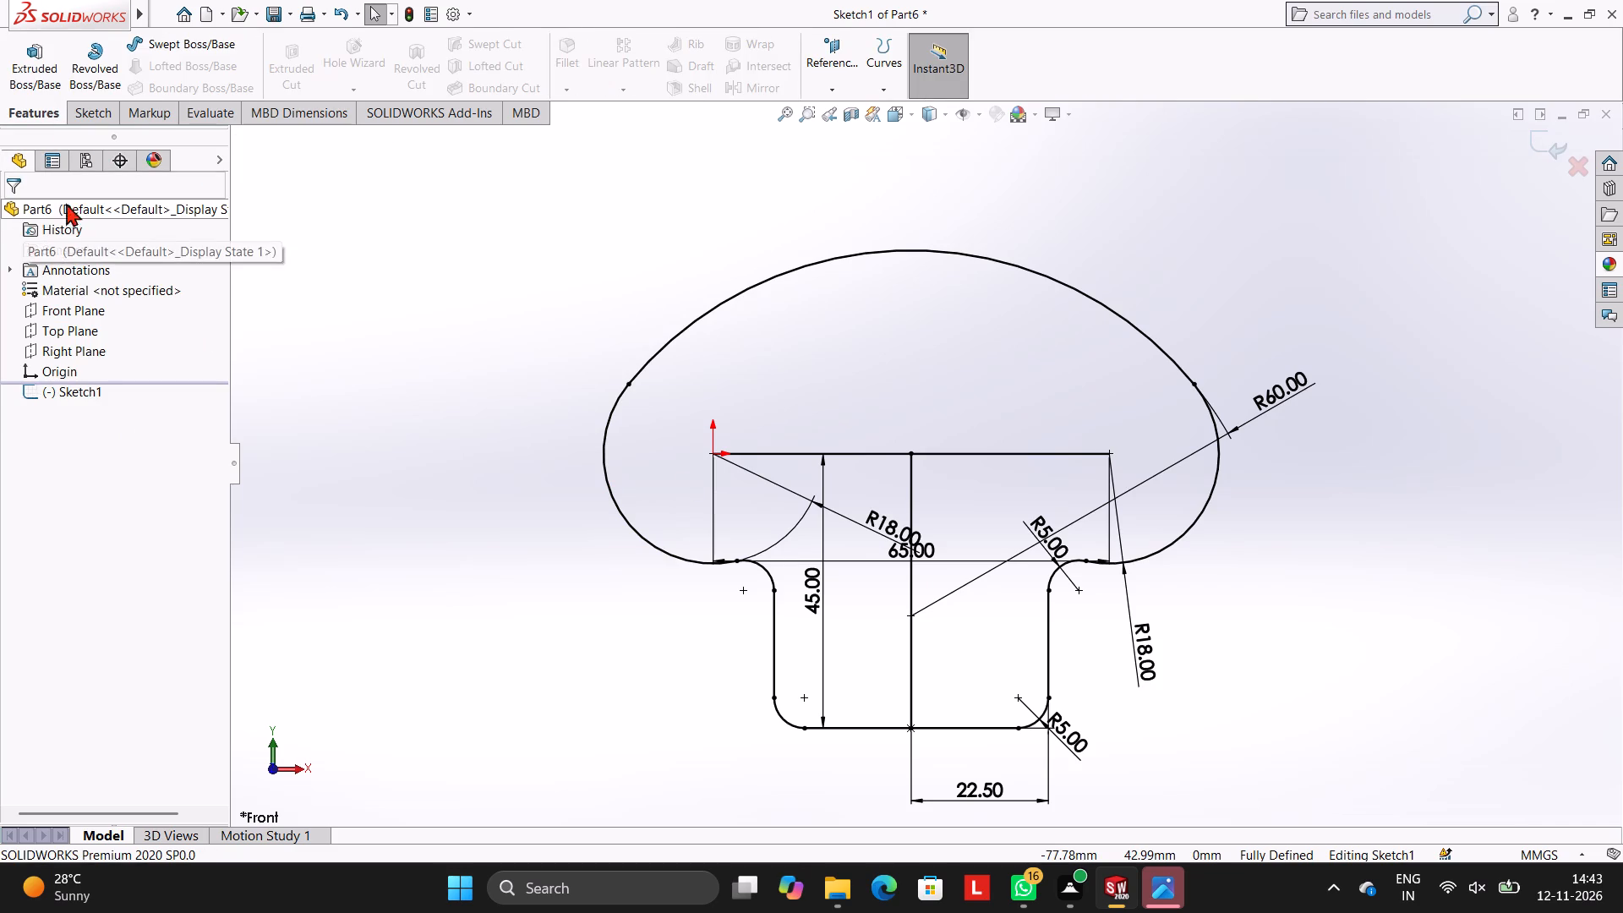
{"action": "left_click", "coordinate": [35, 57]}
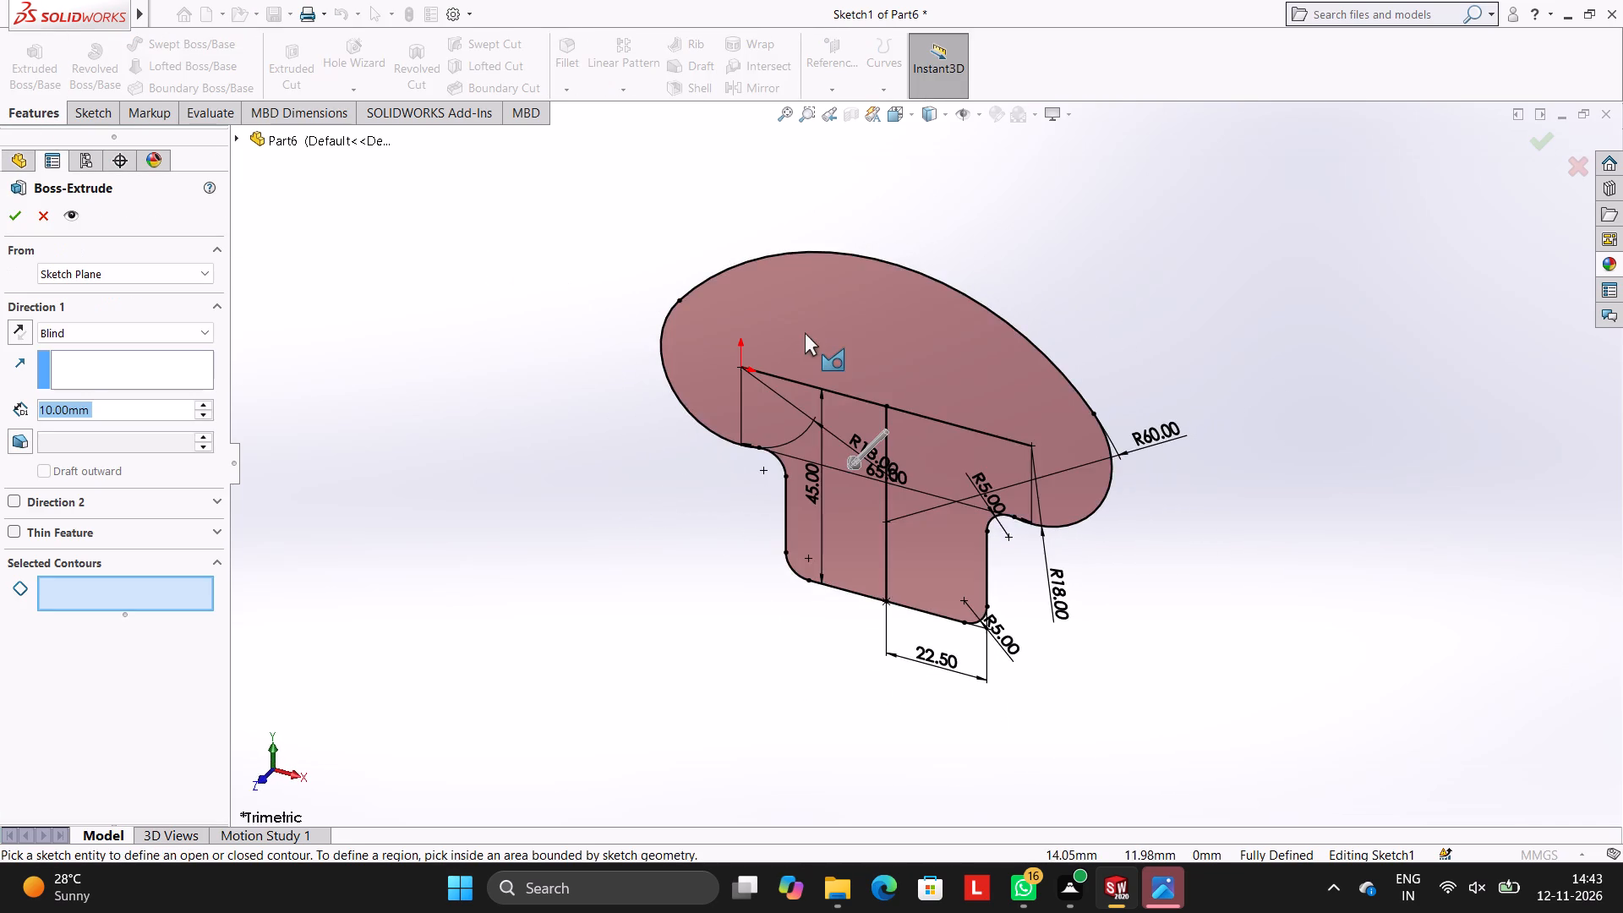
{"action": "left_click", "coordinate": [805, 332]}
{"action": "left_click", "coordinate": [16, 214]}
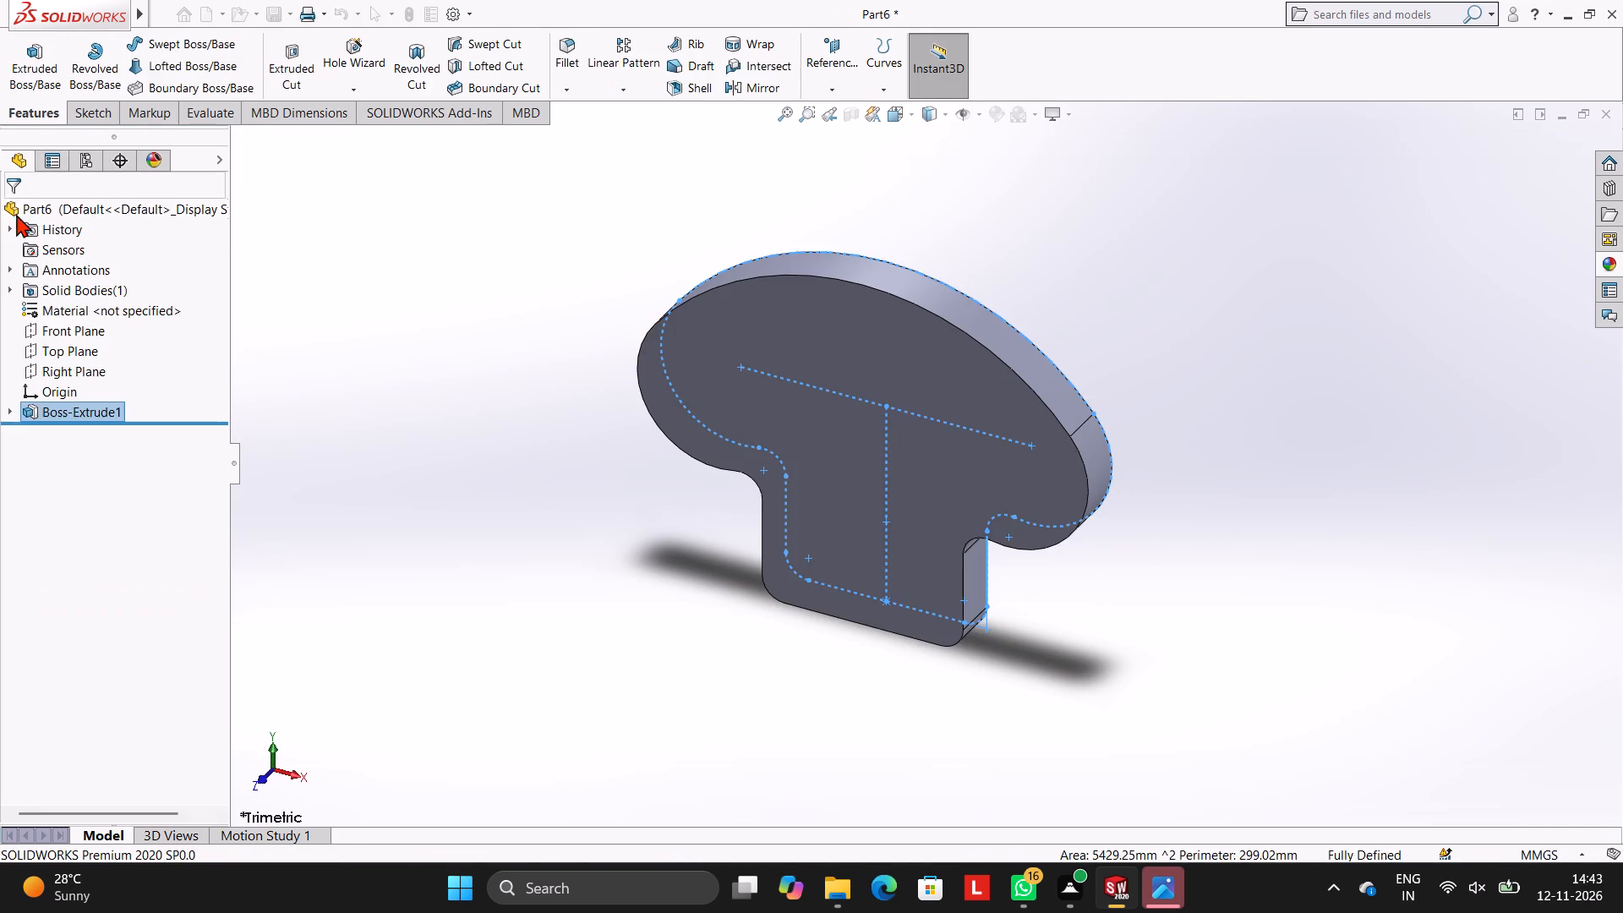
{"action": "left_click", "coordinate": [507, 292]}
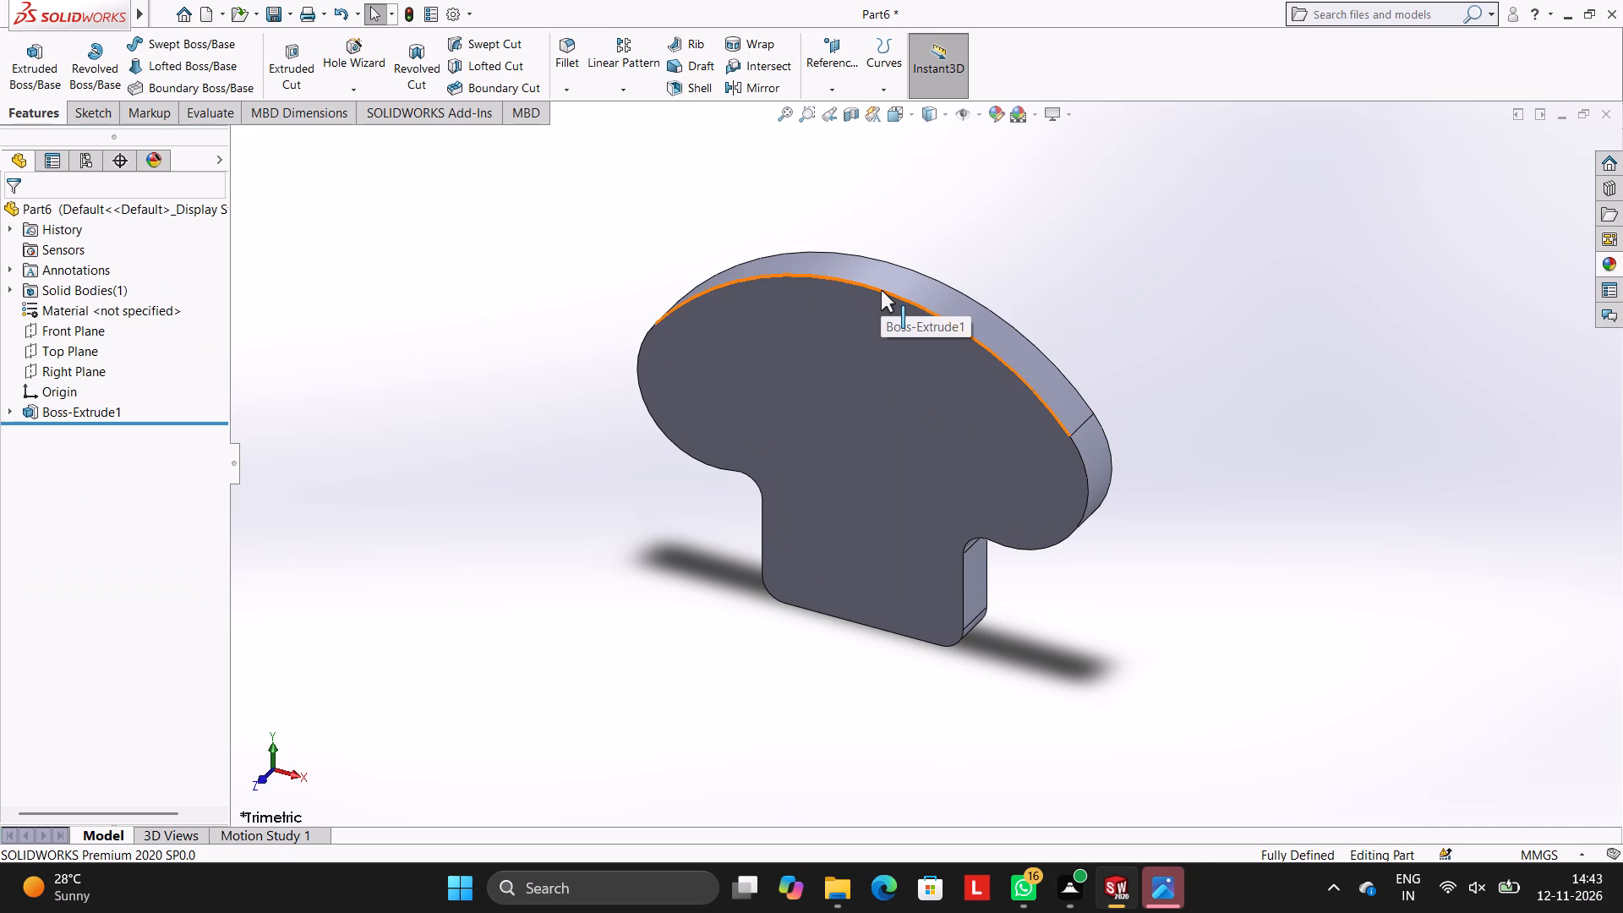
Start a sketch on the plate's front face and draw a circle about 36 mm in diameter at the origin, matching the left lobe's edge.
{"action": "middle_click_drag", "start_coordinate": [1336, 265], "coordinate": [1363, 237]}
{"action": "left_click", "coordinate": [881, 363]}
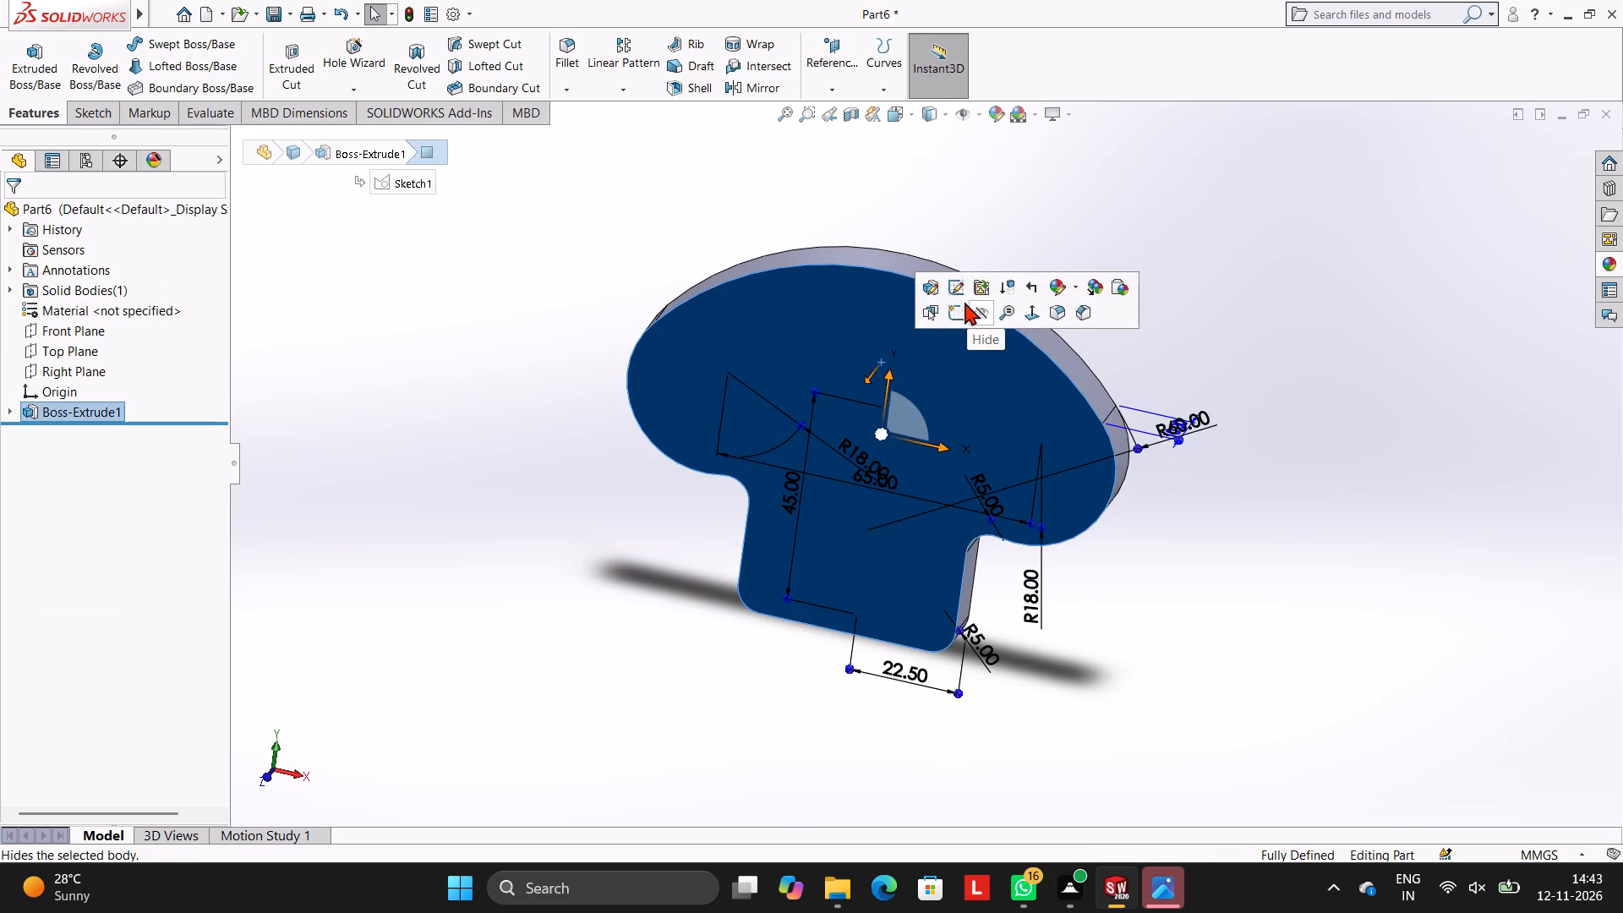
{"action": "left_click", "coordinate": [957, 310]}
{"action": "key", "text": "ctrl+8"}
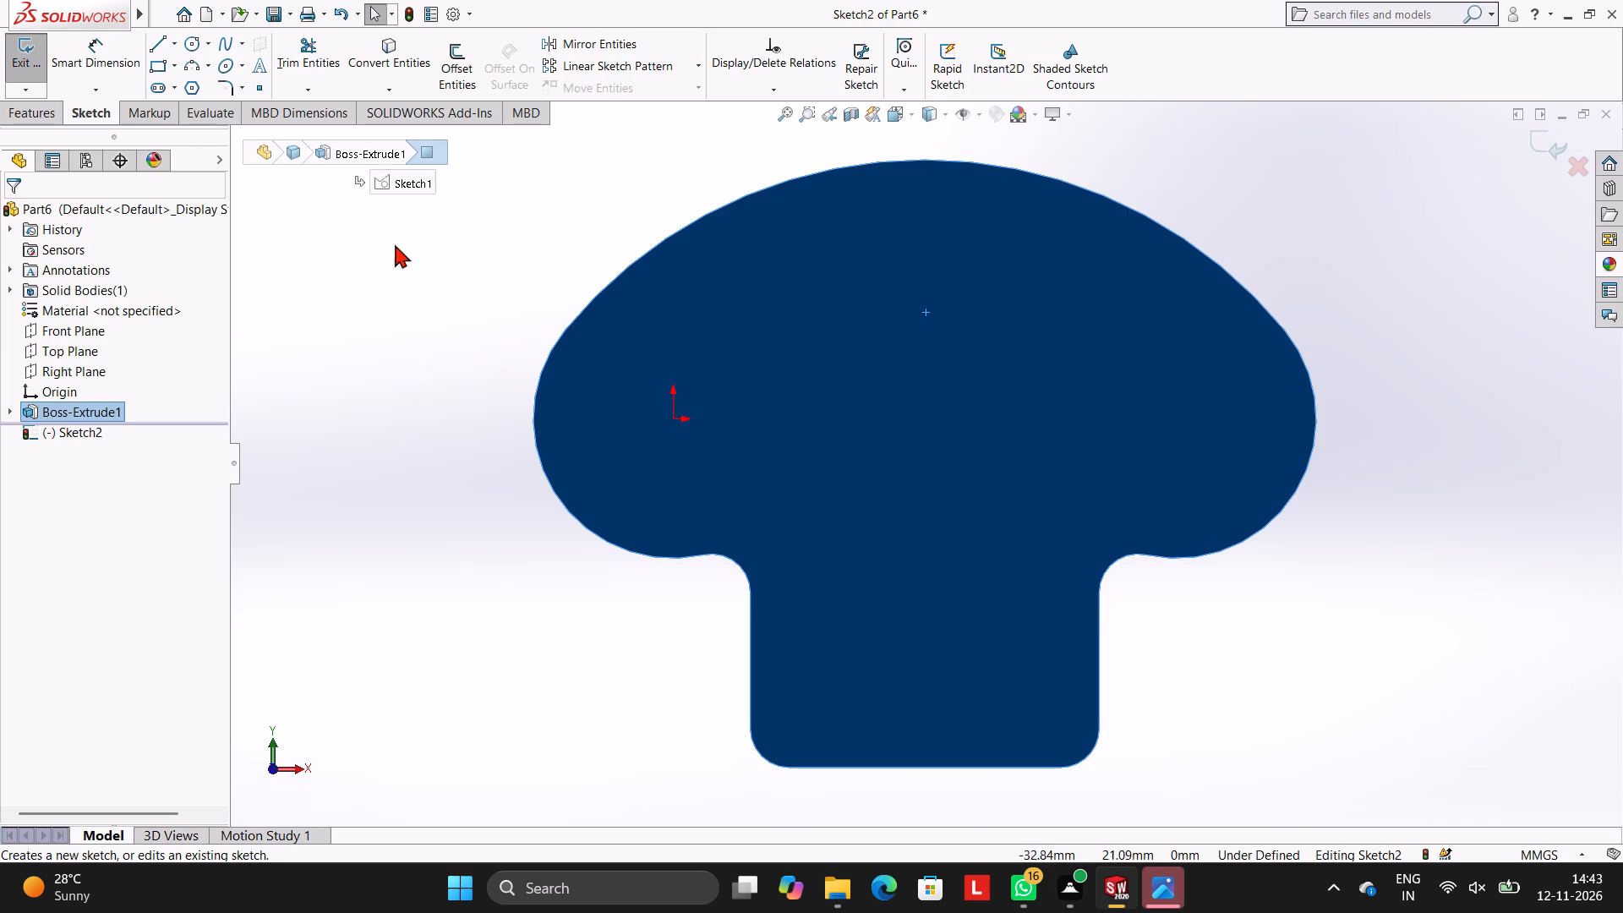
{"action": "left_click", "coordinate": [189, 46]}
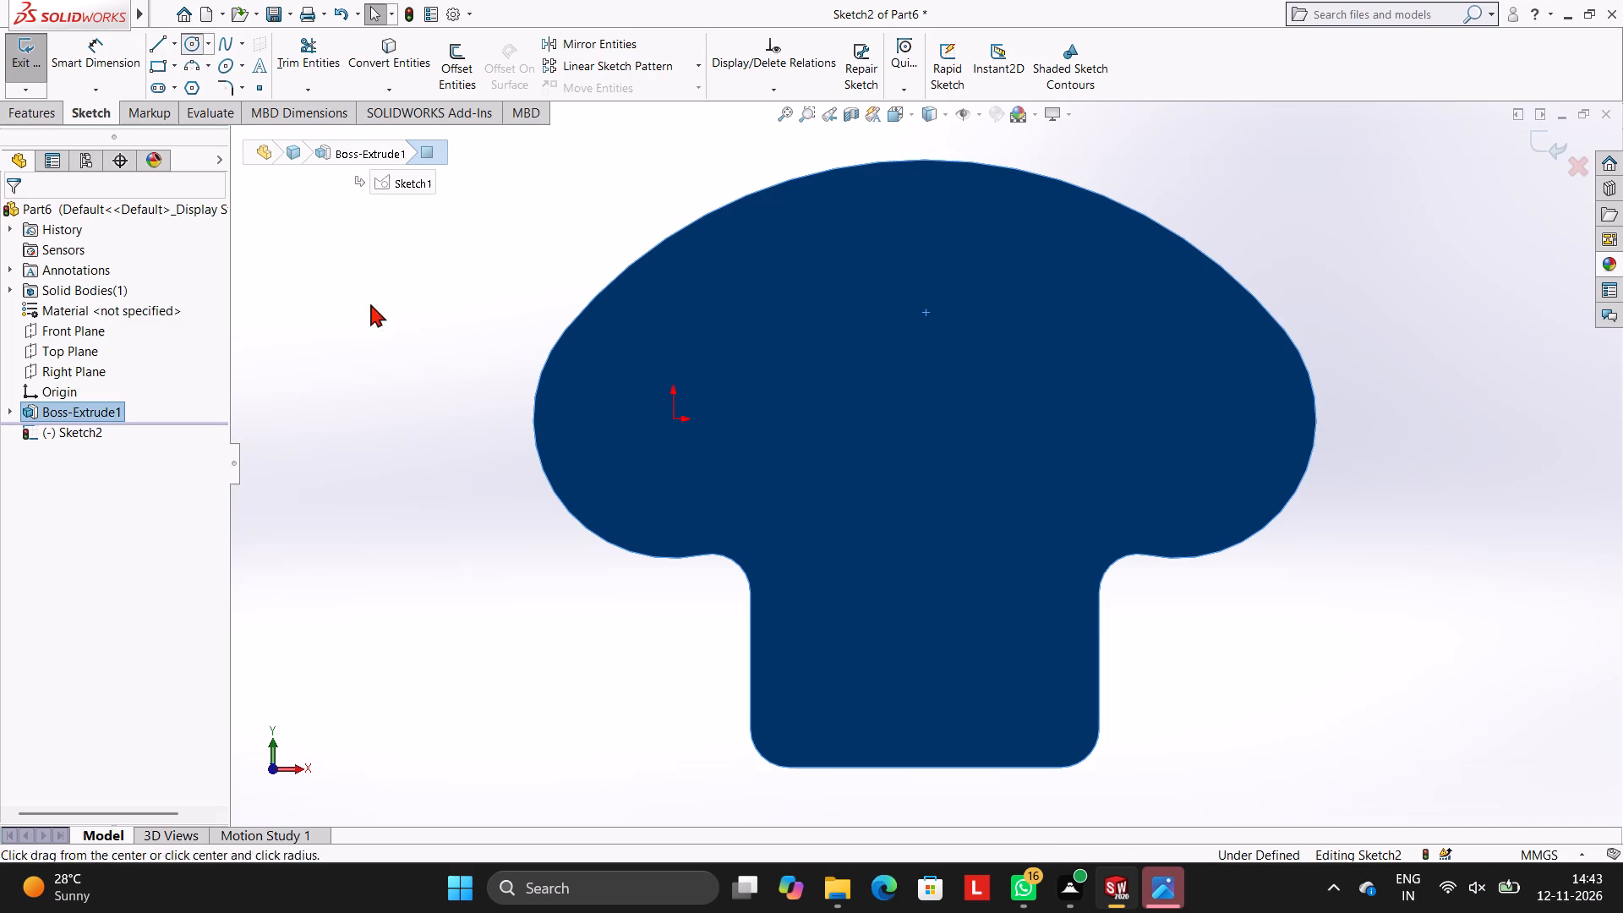
{"action": "left_click", "coordinate": [673, 418]}
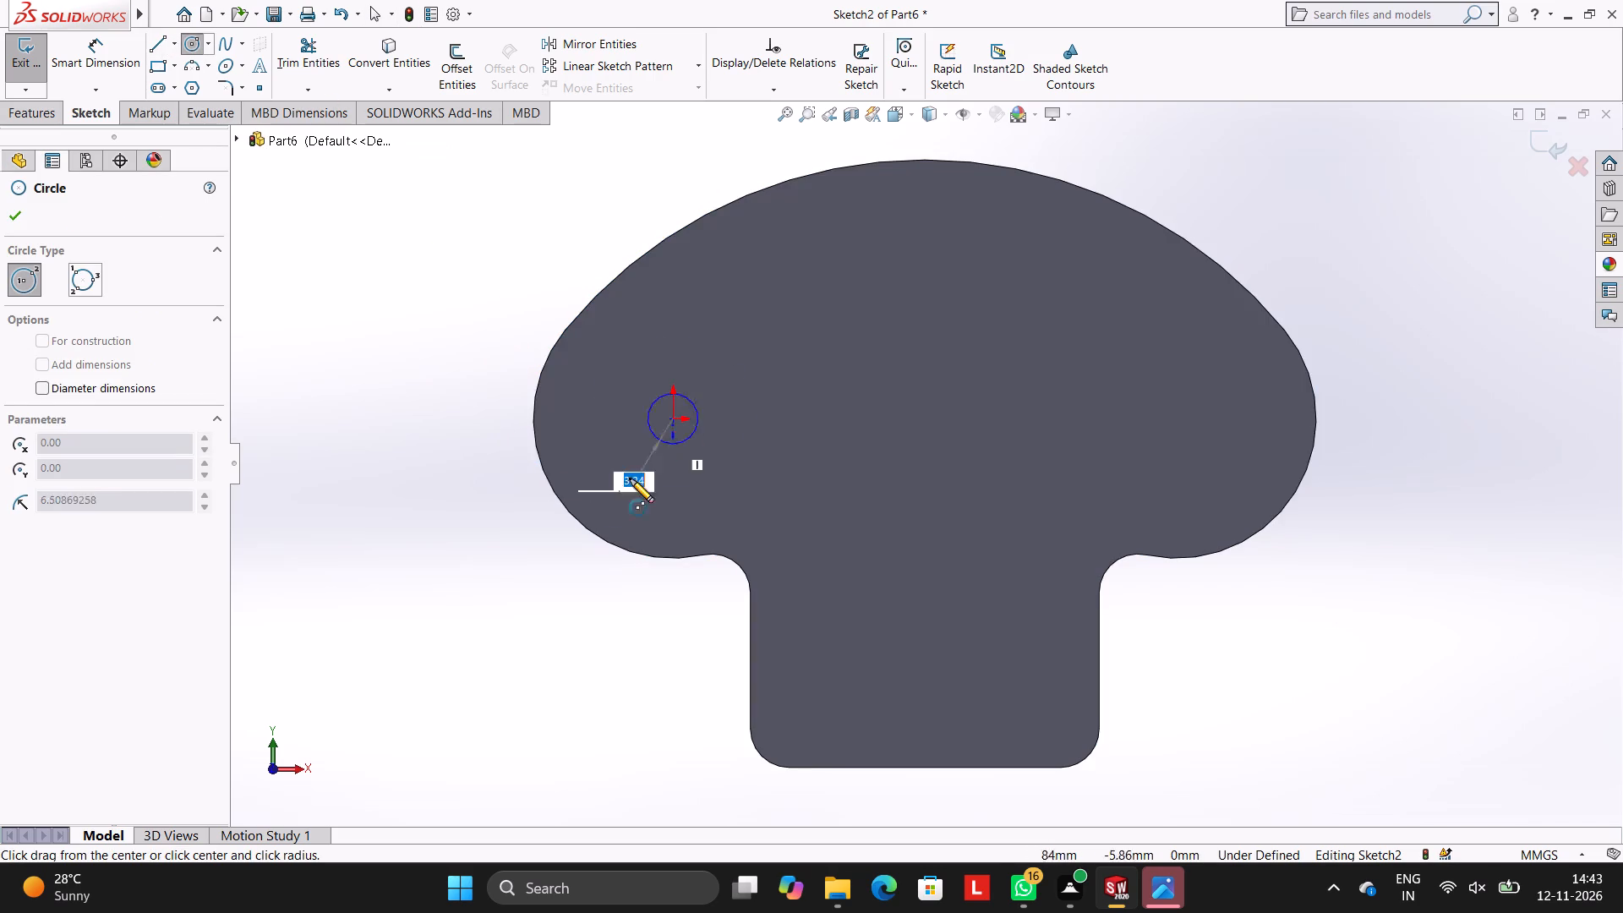
{"action": "left_click", "coordinate": [544, 477]}
{"action": "key", "text": "Escape"}
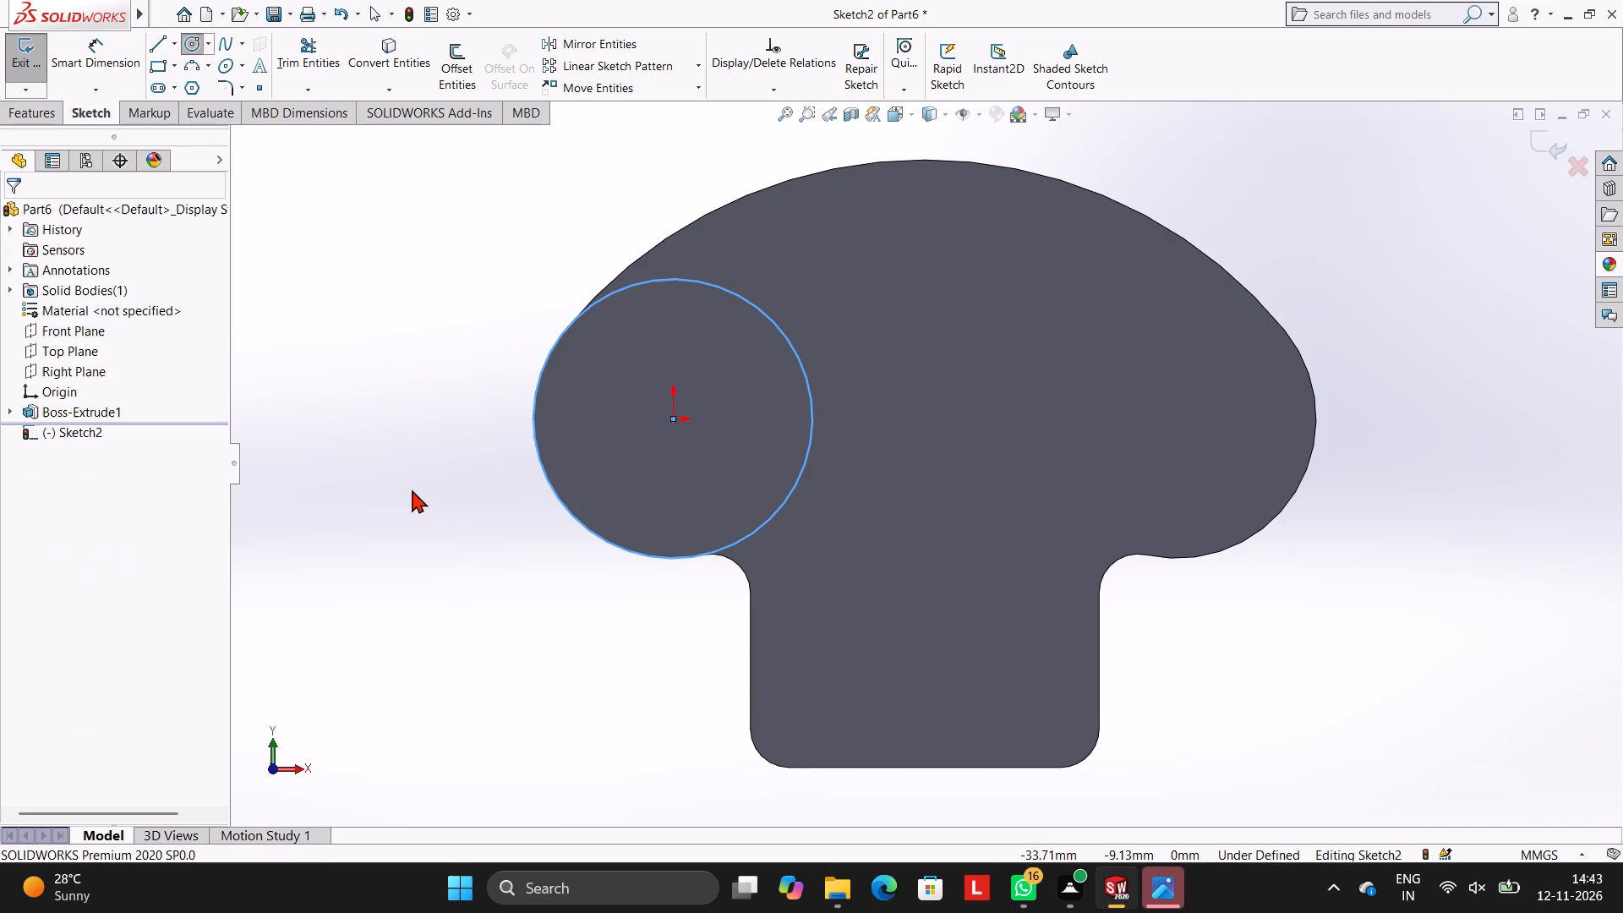
{"action": "key", "text": "Escape"}
{"action": "key", "text": "Escape"}
{"action": "key", "text": "Escape"}
{"action": "key", "text": "Escape"}
Draw a second circle about 36 mm in diameter at the right lobe's centre, reaching the lobe's outer edge.
{"action": "left_click", "coordinate": [190, 41]}
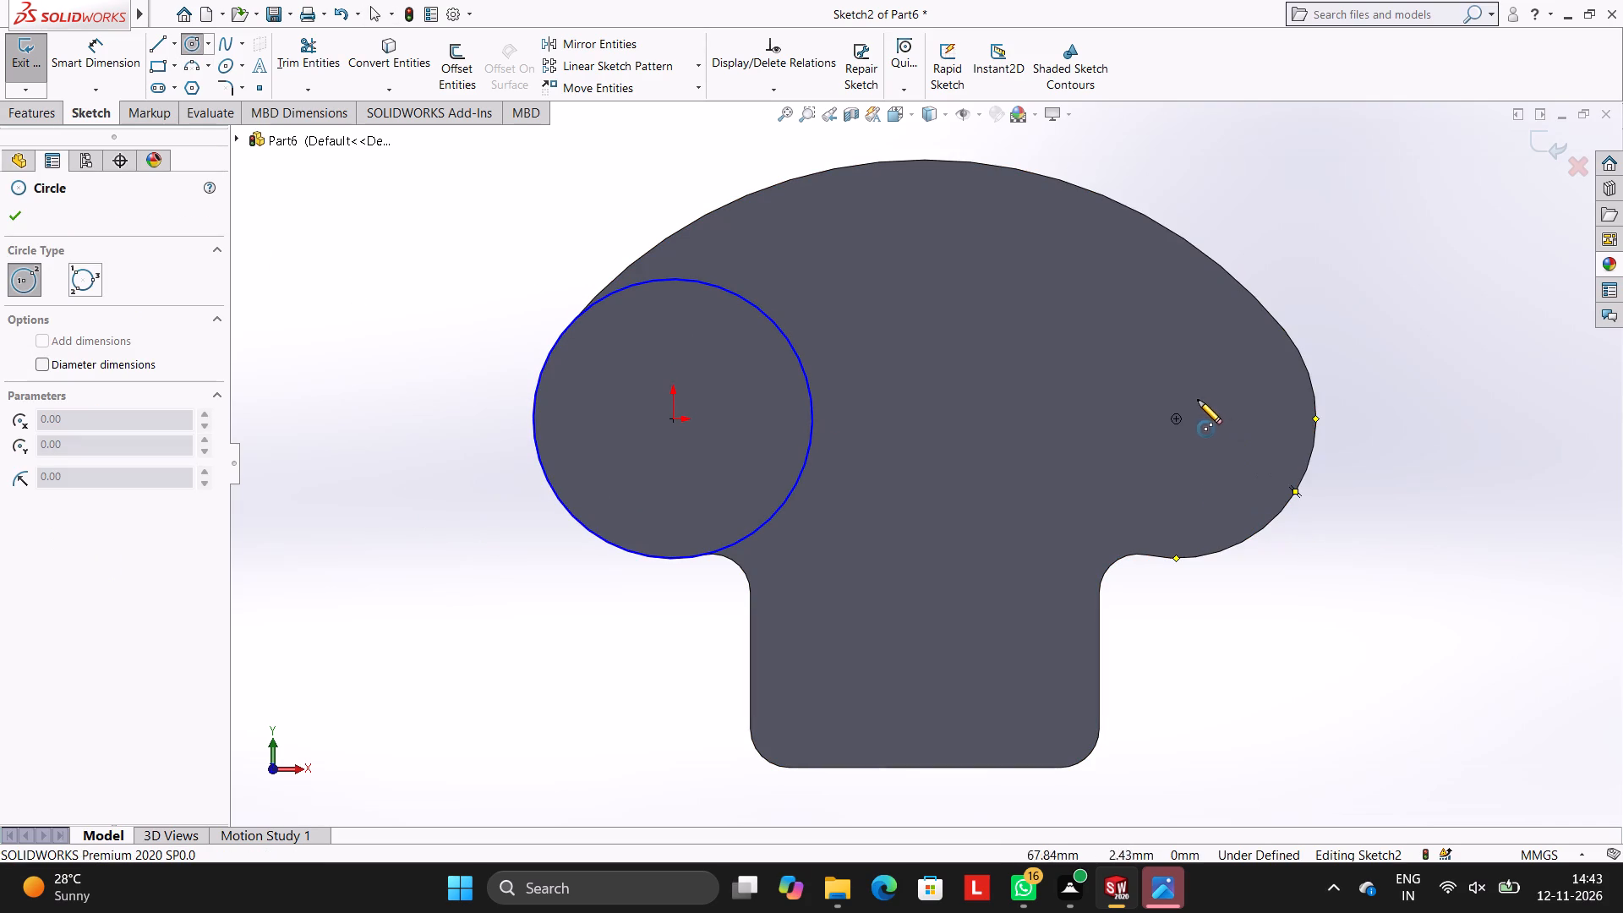
{"action": "left_click", "coordinate": [1177, 418]}
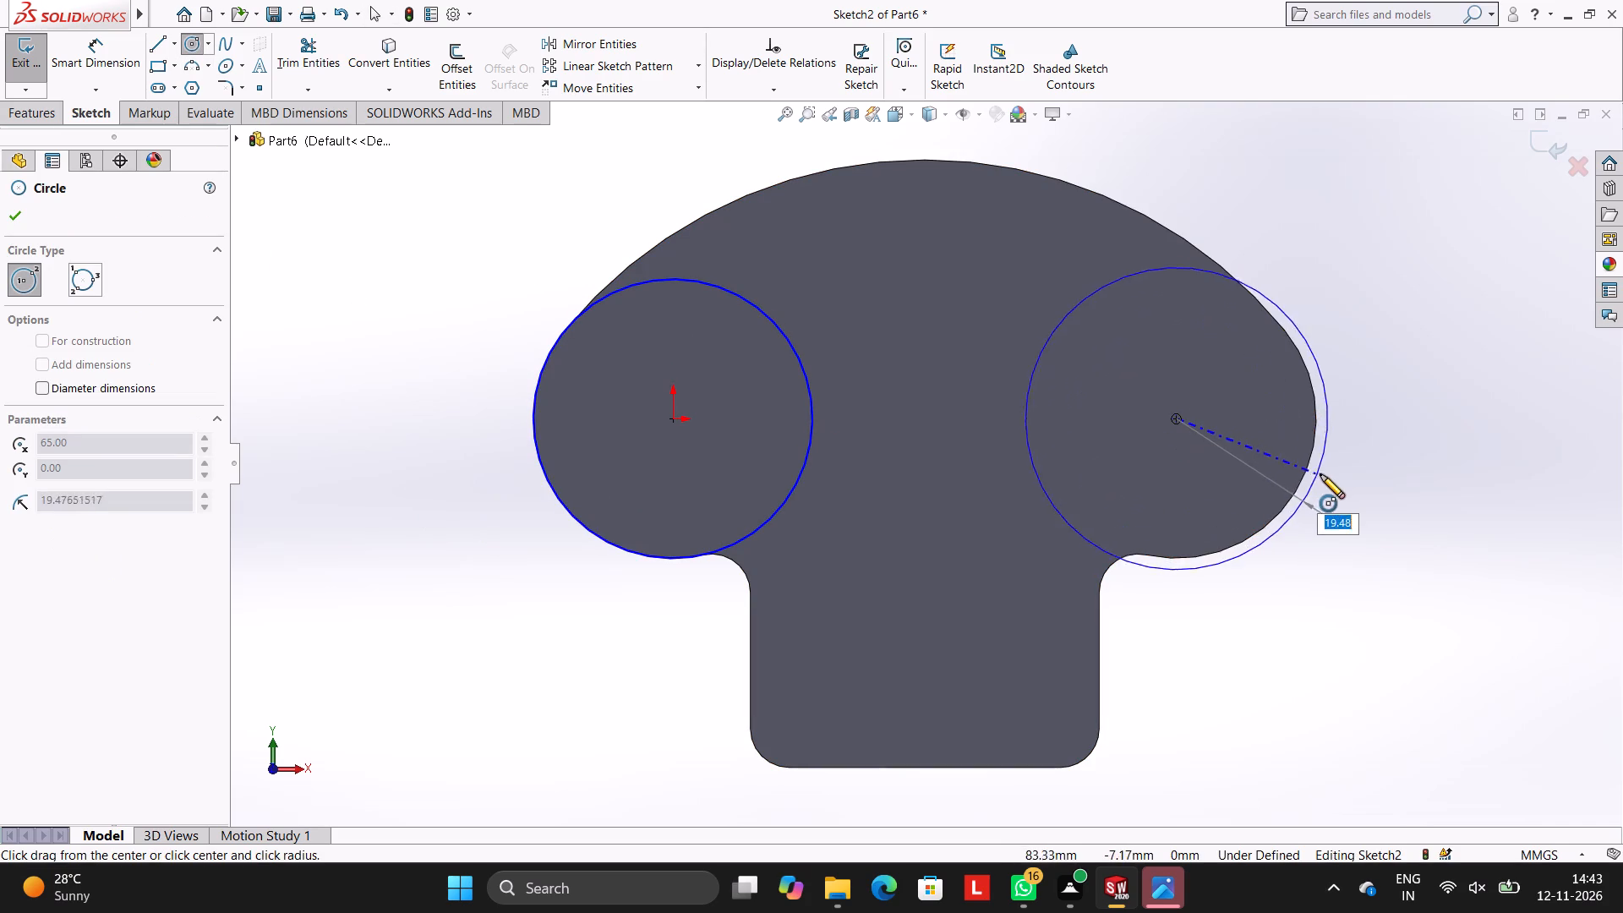
{"action": "left_click", "coordinate": [1305, 471]}
{"action": "key", "text": "Escape"}
{"action": "key", "text": "Escape"}
{"action": "key", "text": "Escape"}
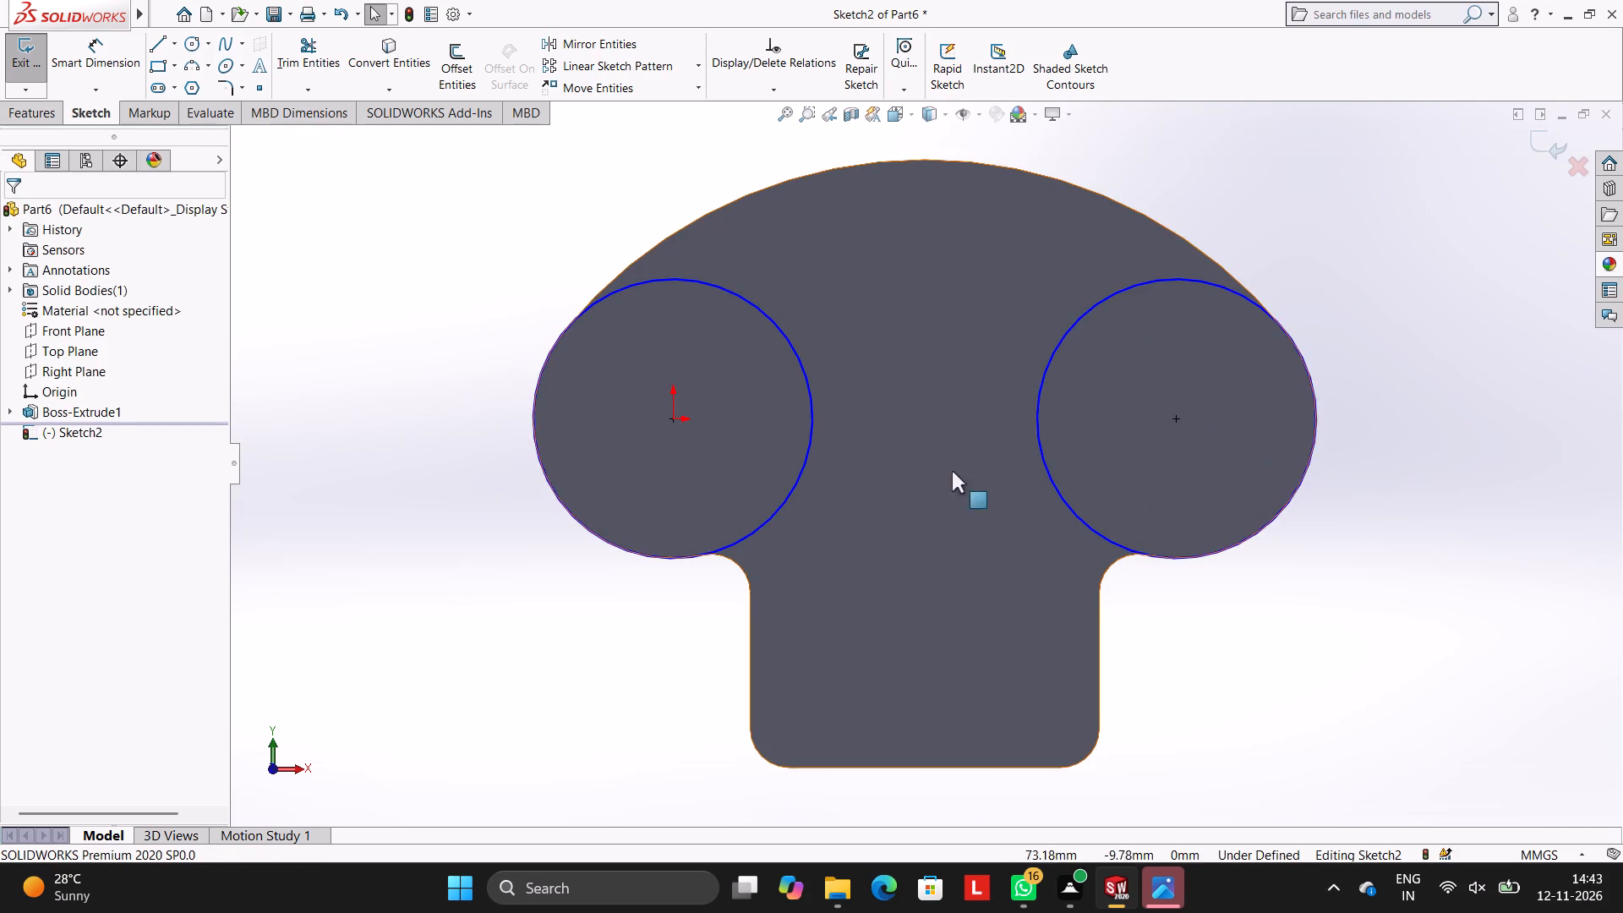
Dimension the diameters of both lobe circles.
{"action": "left_click", "coordinate": [120, 58]}
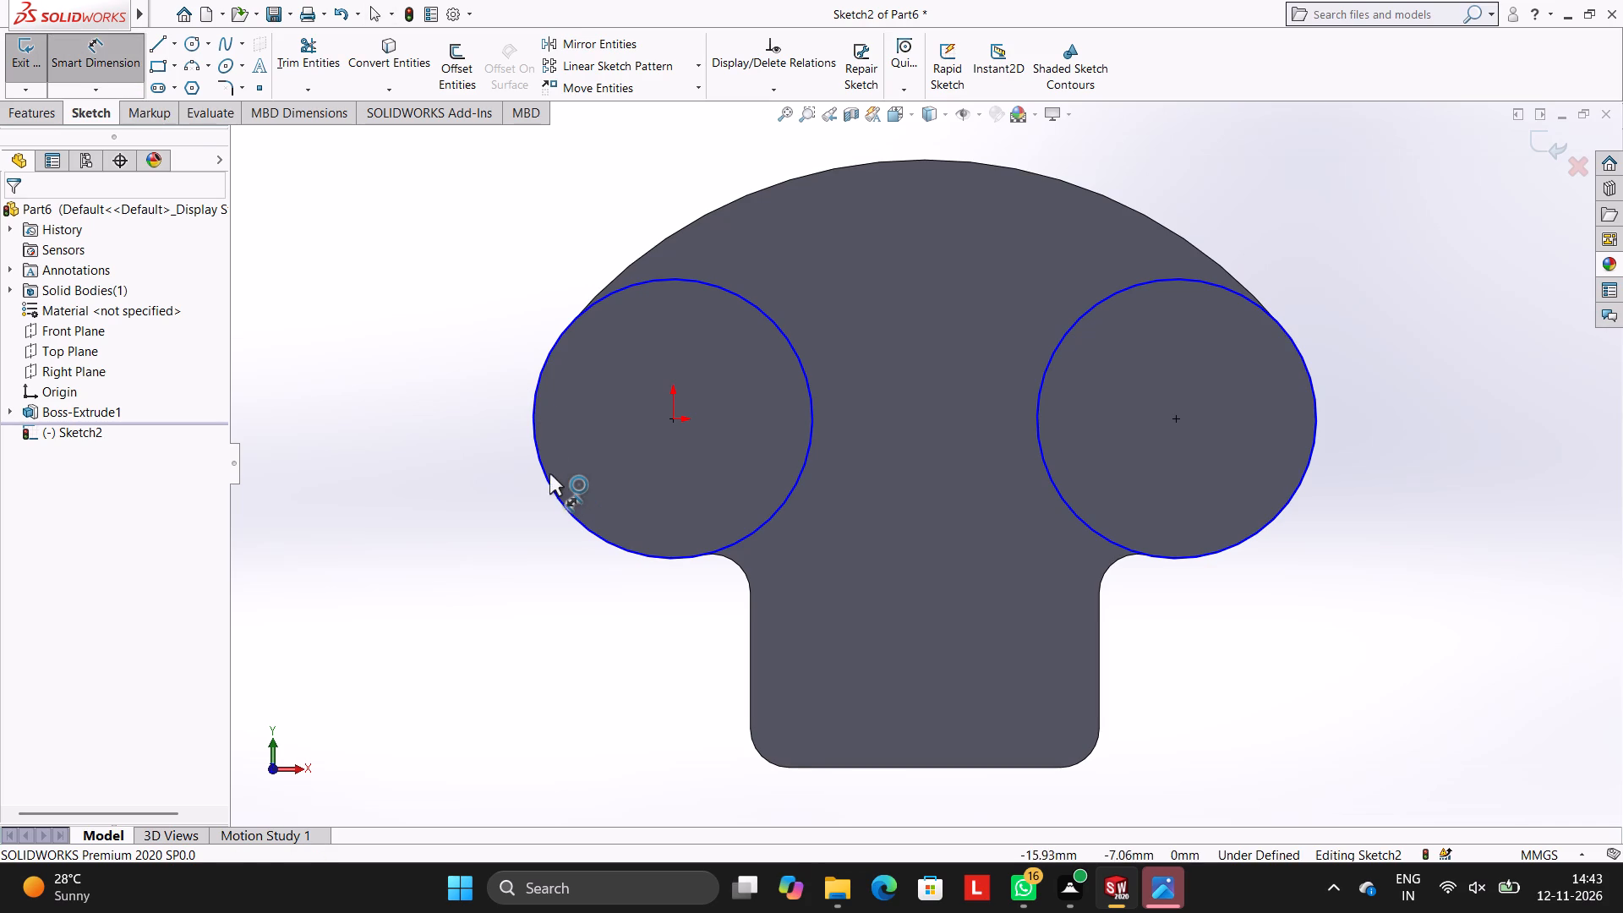
{"action": "left_click", "coordinate": [545, 475]}
{"action": "left_click", "coordinate": [462, 600]}
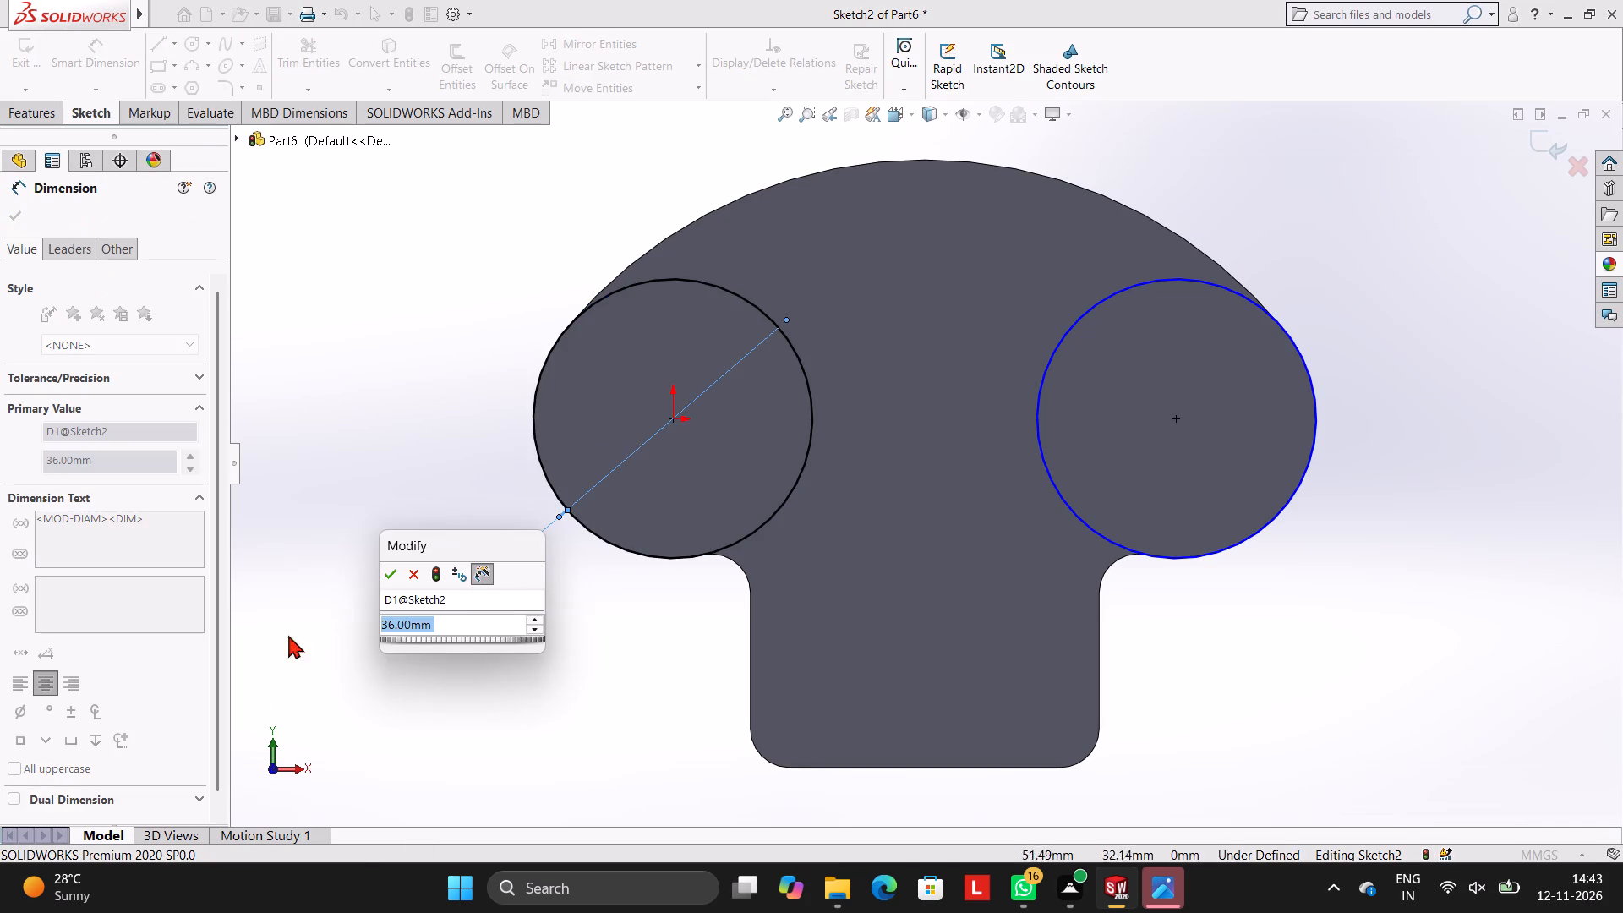
{"action": "left_click", "coordinate": [386, 571]}
{"action": "left_click", "coordinate": [380, 486]}
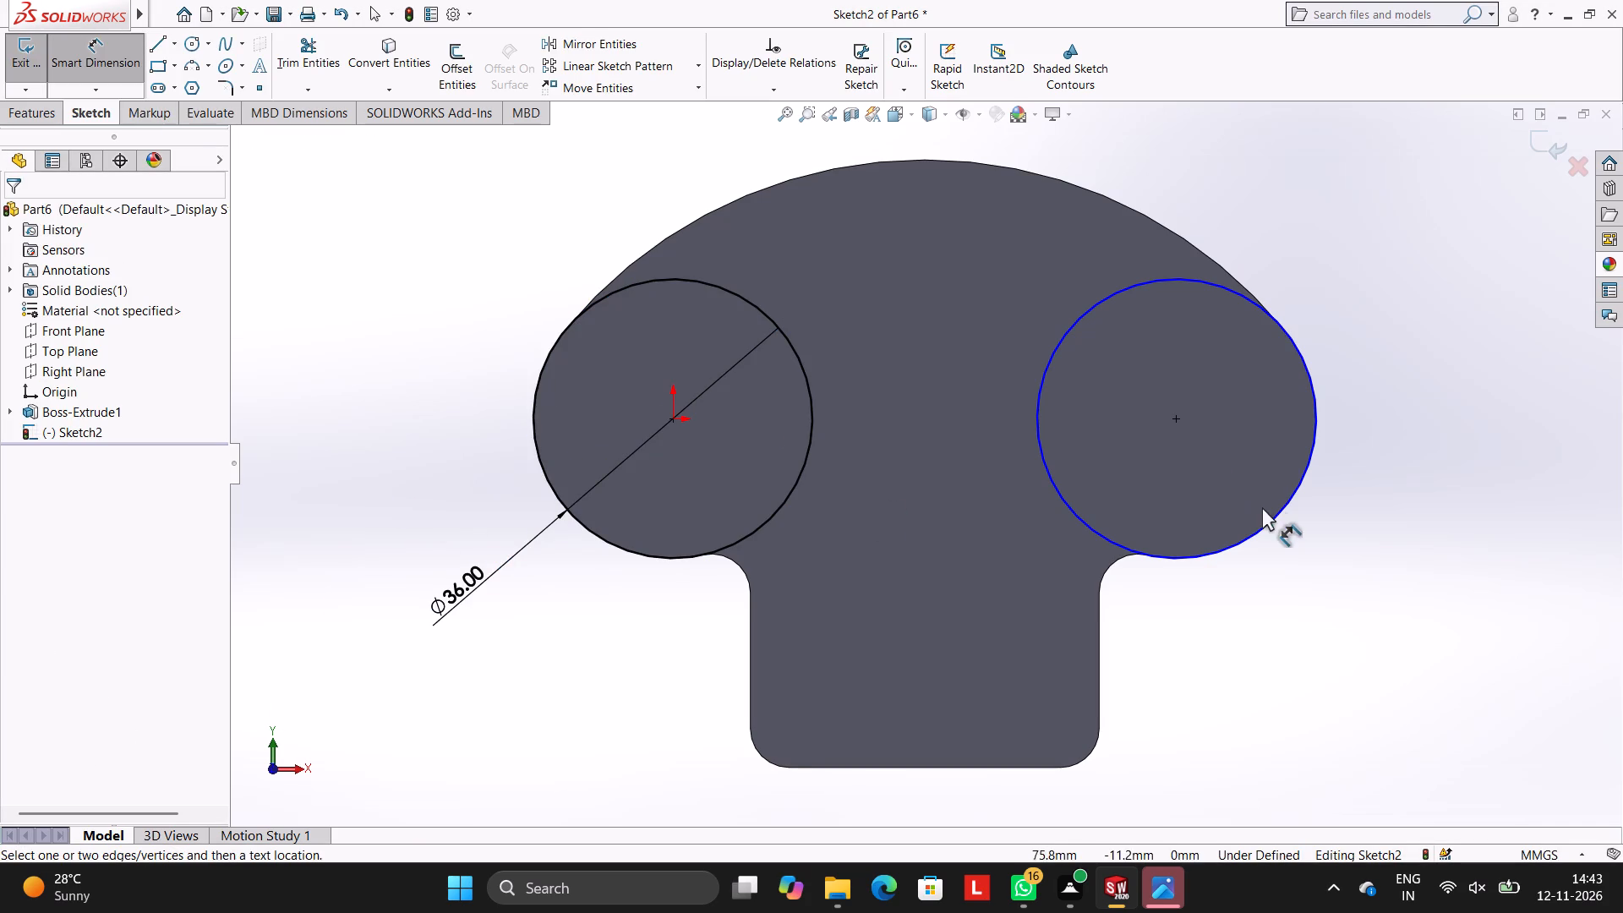
{"action": "left_click", "coordinate": [1253, 541]}
{"action": "left_click", "coordinate": [1321, 655]}
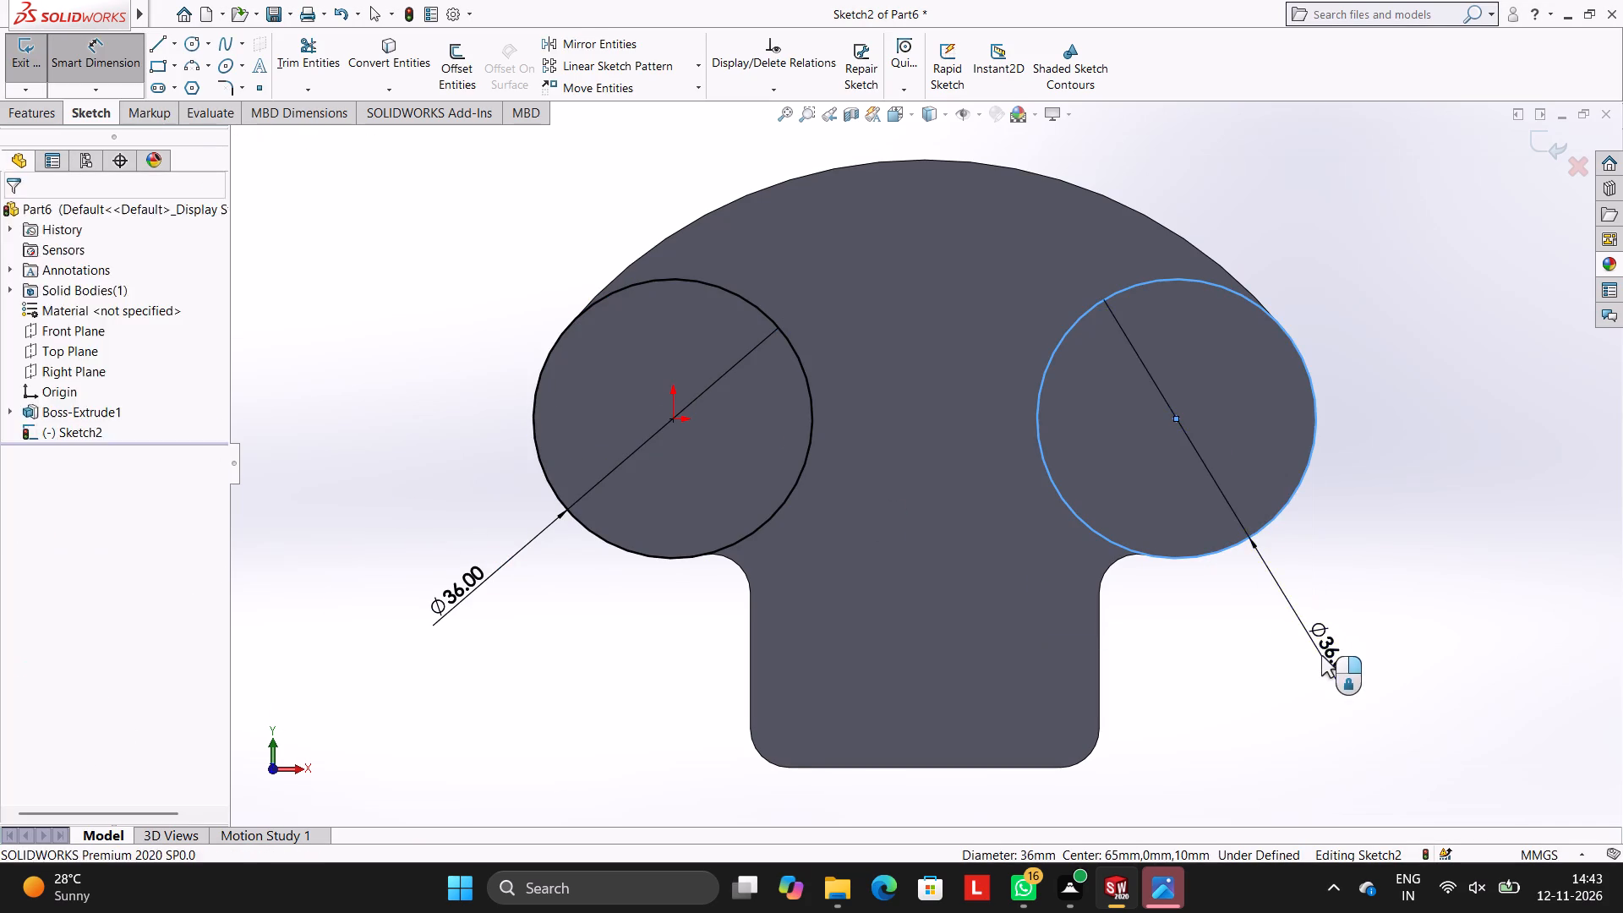
{"action": "left_click", "coordinate": [1247, 629]}
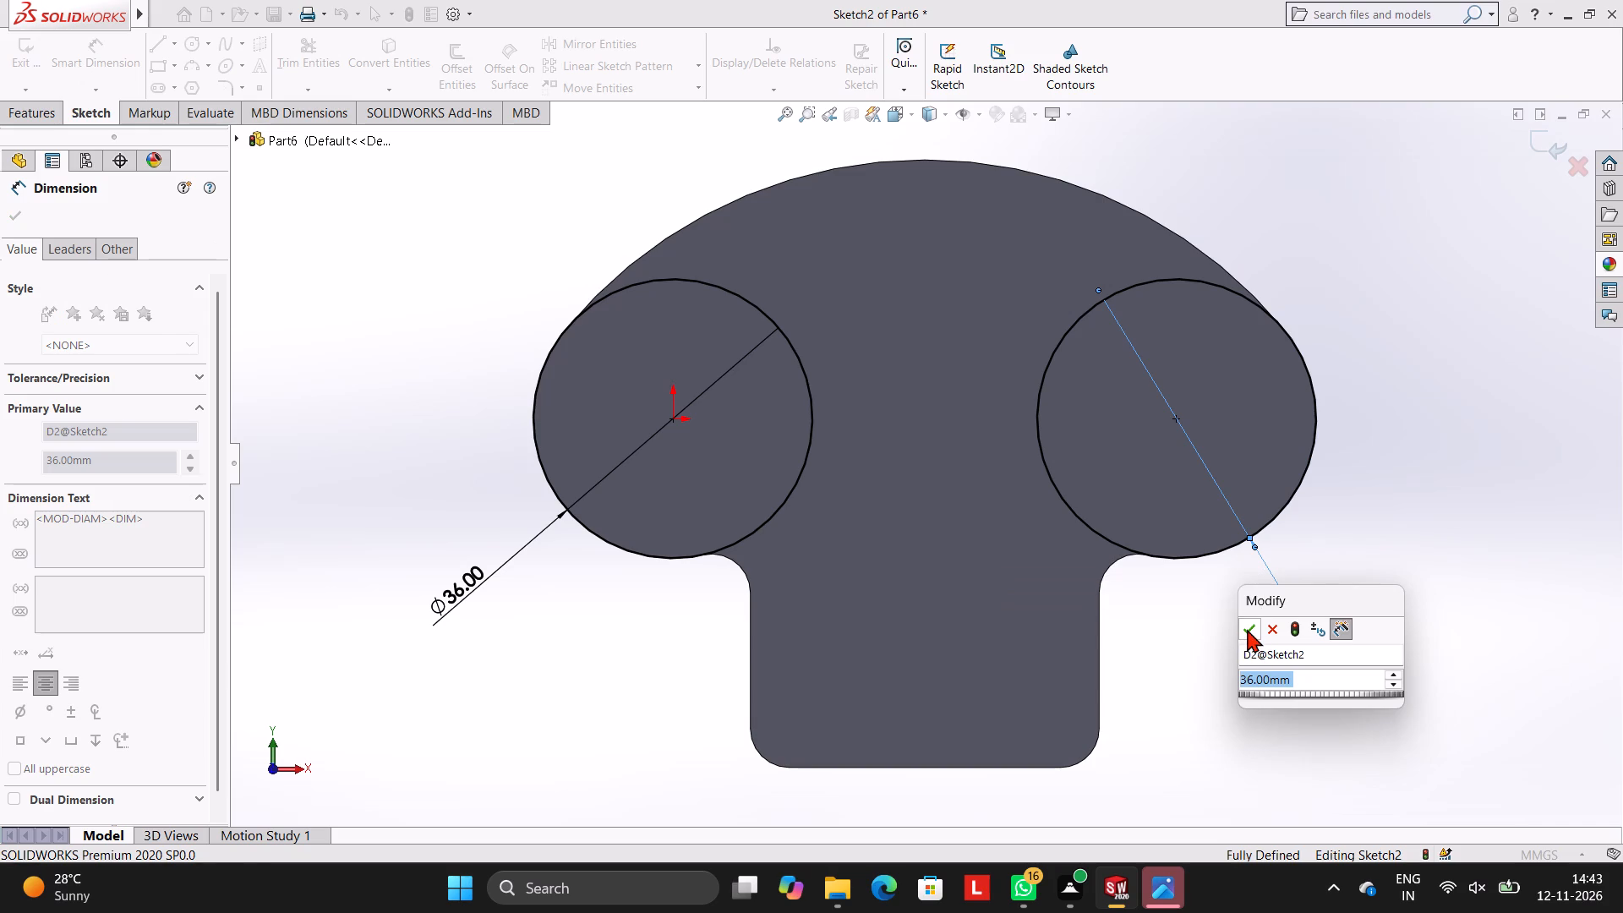
{"action": "left_click", "coordinate": [1371, 515]}
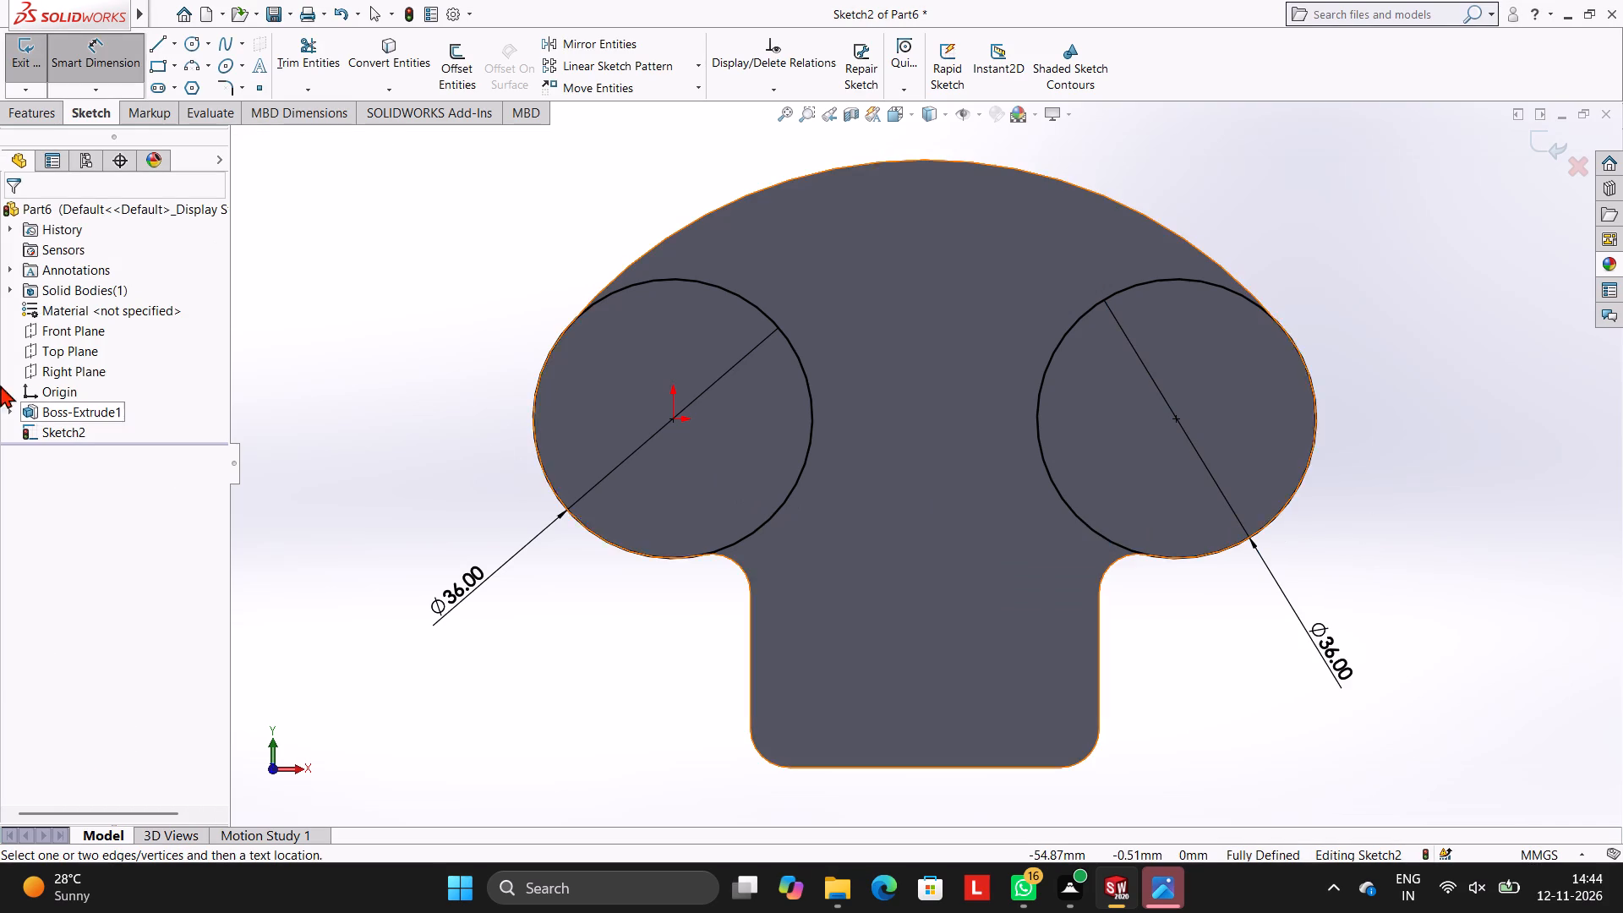
Extrude both lobe circles outward from the plate's front face by 10 mm, merging them with the body.
{"action": "left_click", "coordinate": [34, 114]}
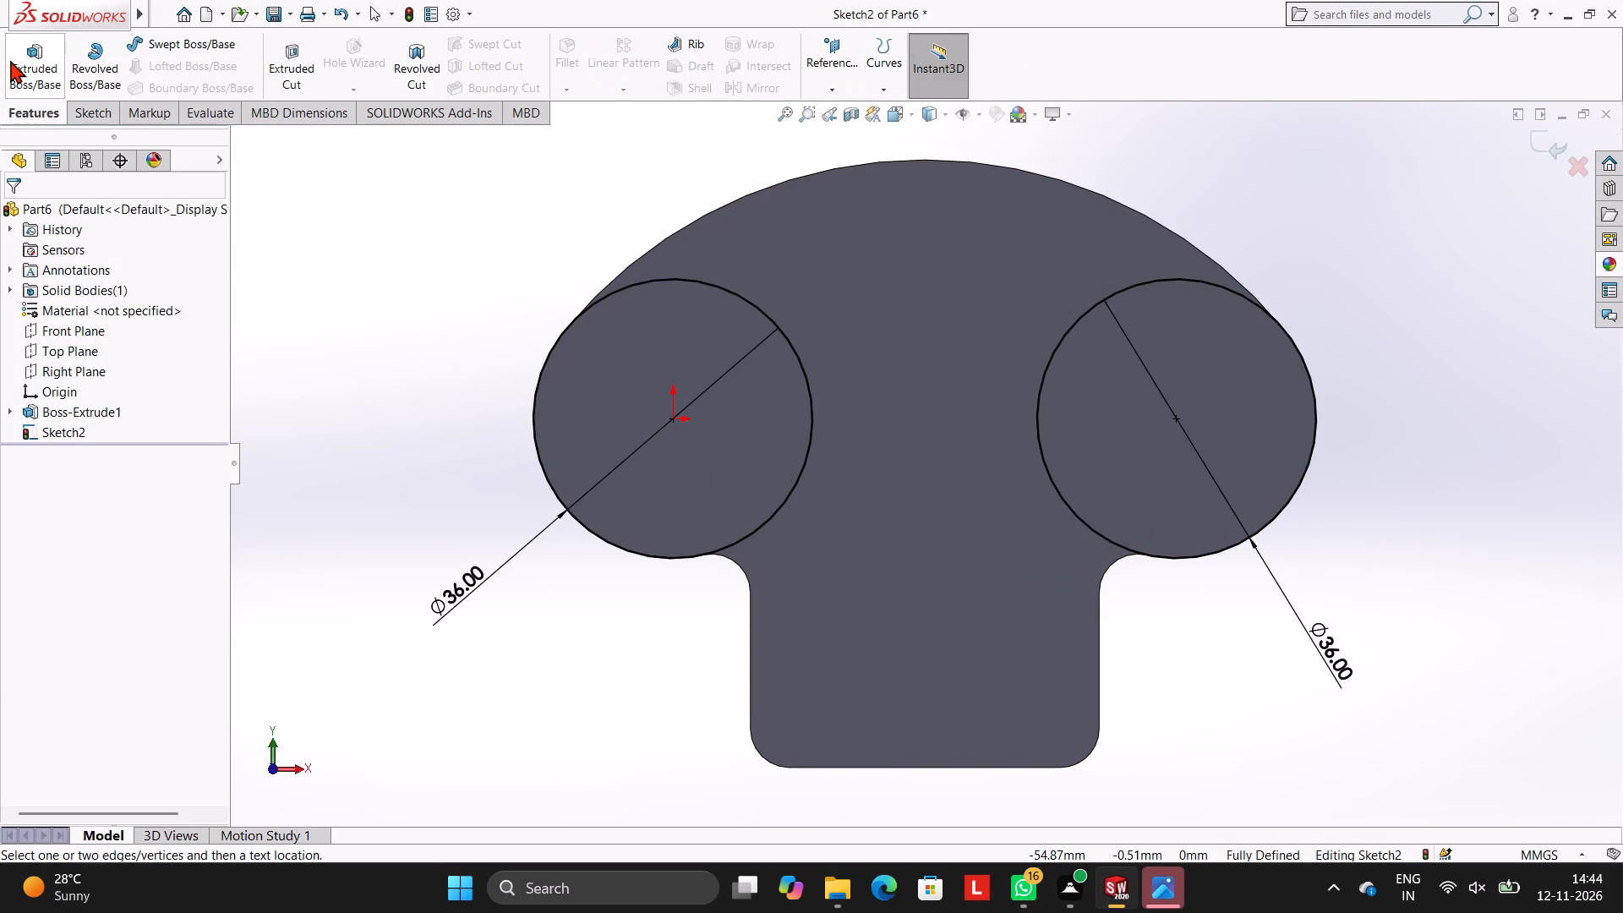
{"action": "left_click", "coordinate": [10, 60]}
{"action": "middle_click_drag", "start_coordinate": [413, 272], "coordinate": [522, 328]}
{"action": "scroll", "coordinate": [426, 280], "scroll_direction": "down", "scroll_amount": 1}
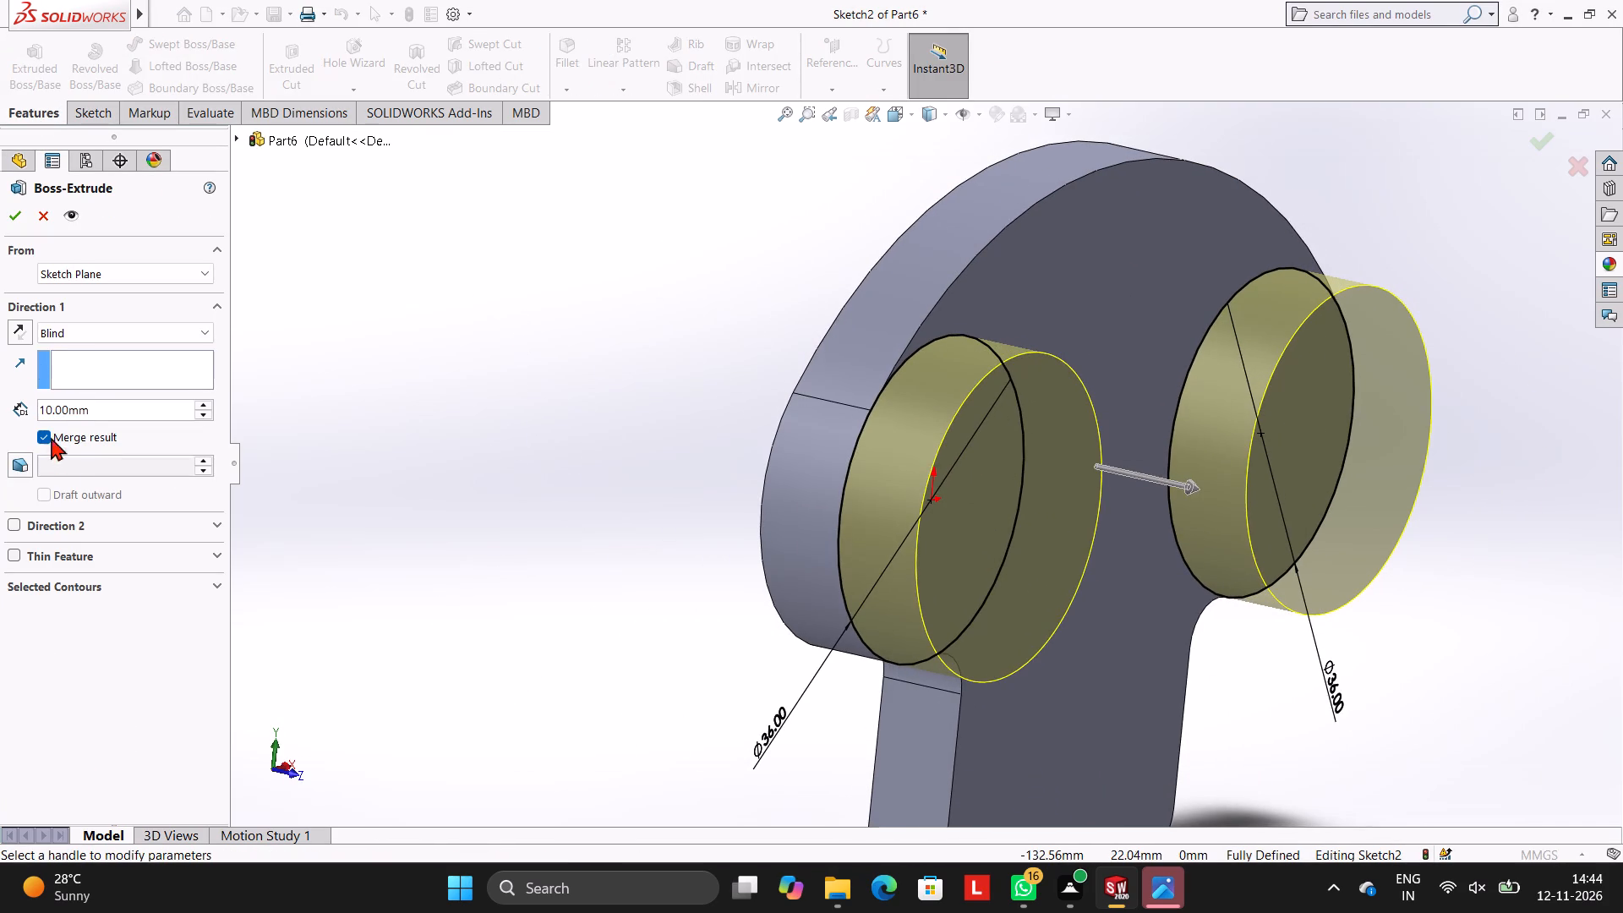
{"action": "left_click", "coordinate": [20, 218]}
{"action": "left_click", "coordinate": [525, 300]}
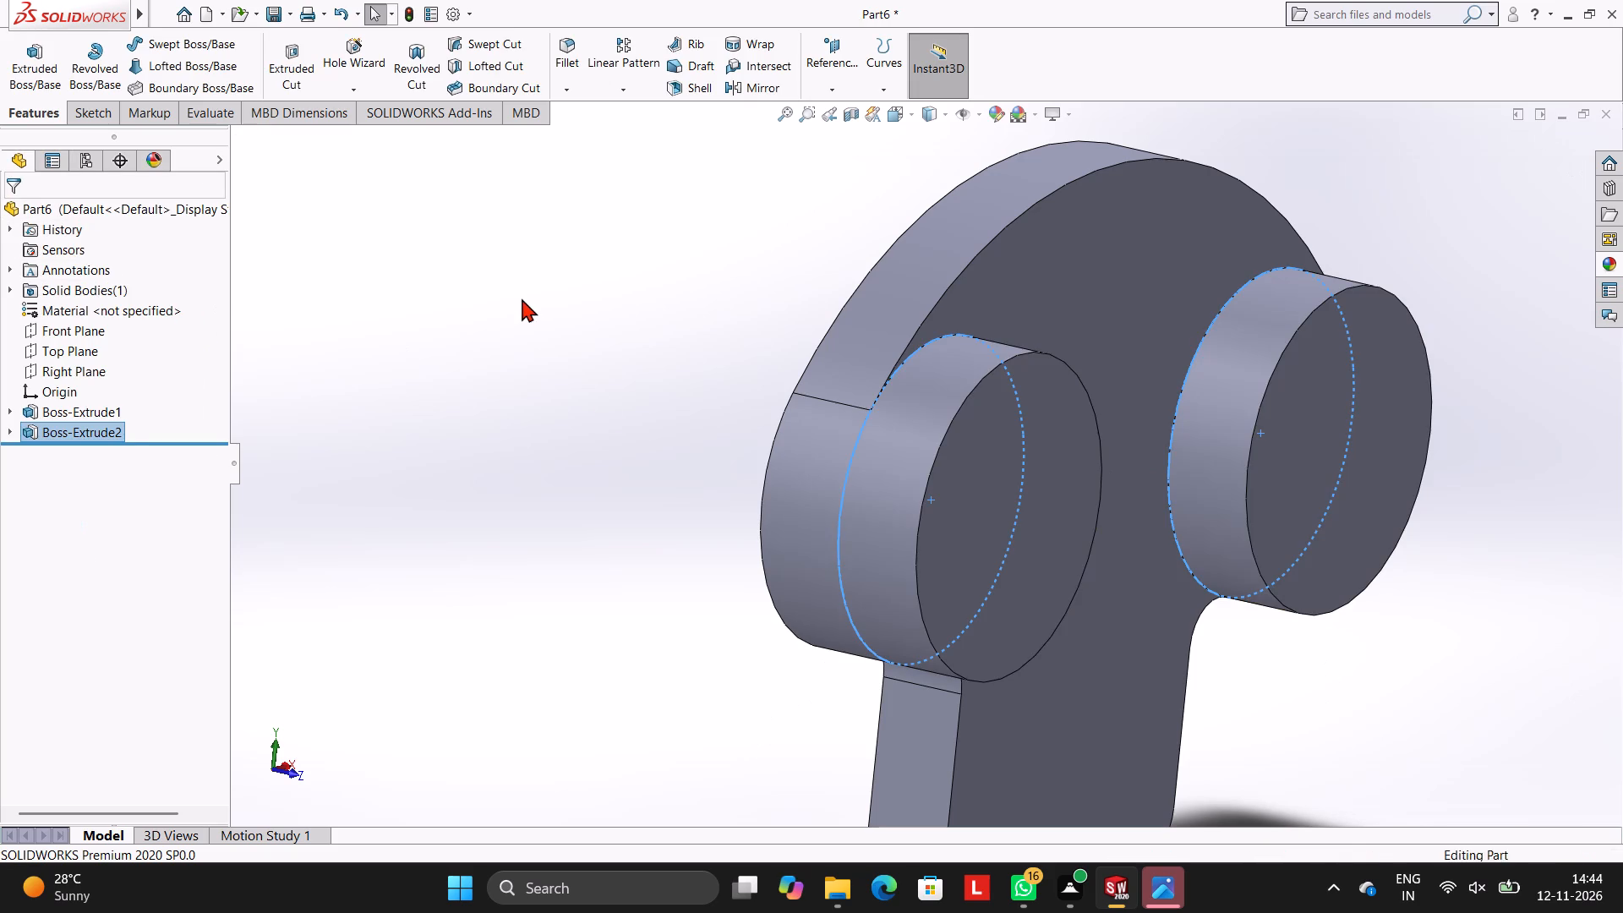
Start a sketch on the left boss's front face and draw a circle of 13 mm radius centred on the origin.
{"action": "scroll", "coordinate": [647, 415], "scroll_direction": "up", "scroll_amount": 2}
{"action": "middle_click_drag", "start_coordinate": [566, 380], "coordinate": [500, 362]}
{"action": "middle_click_drag", "start_coordinate": [1307, 421], "coordinate": [1090, 363]}
{"action": "scroll", "coordinate": [1115, 374], "scroll_direction": "up", "scroll_amount": 1}
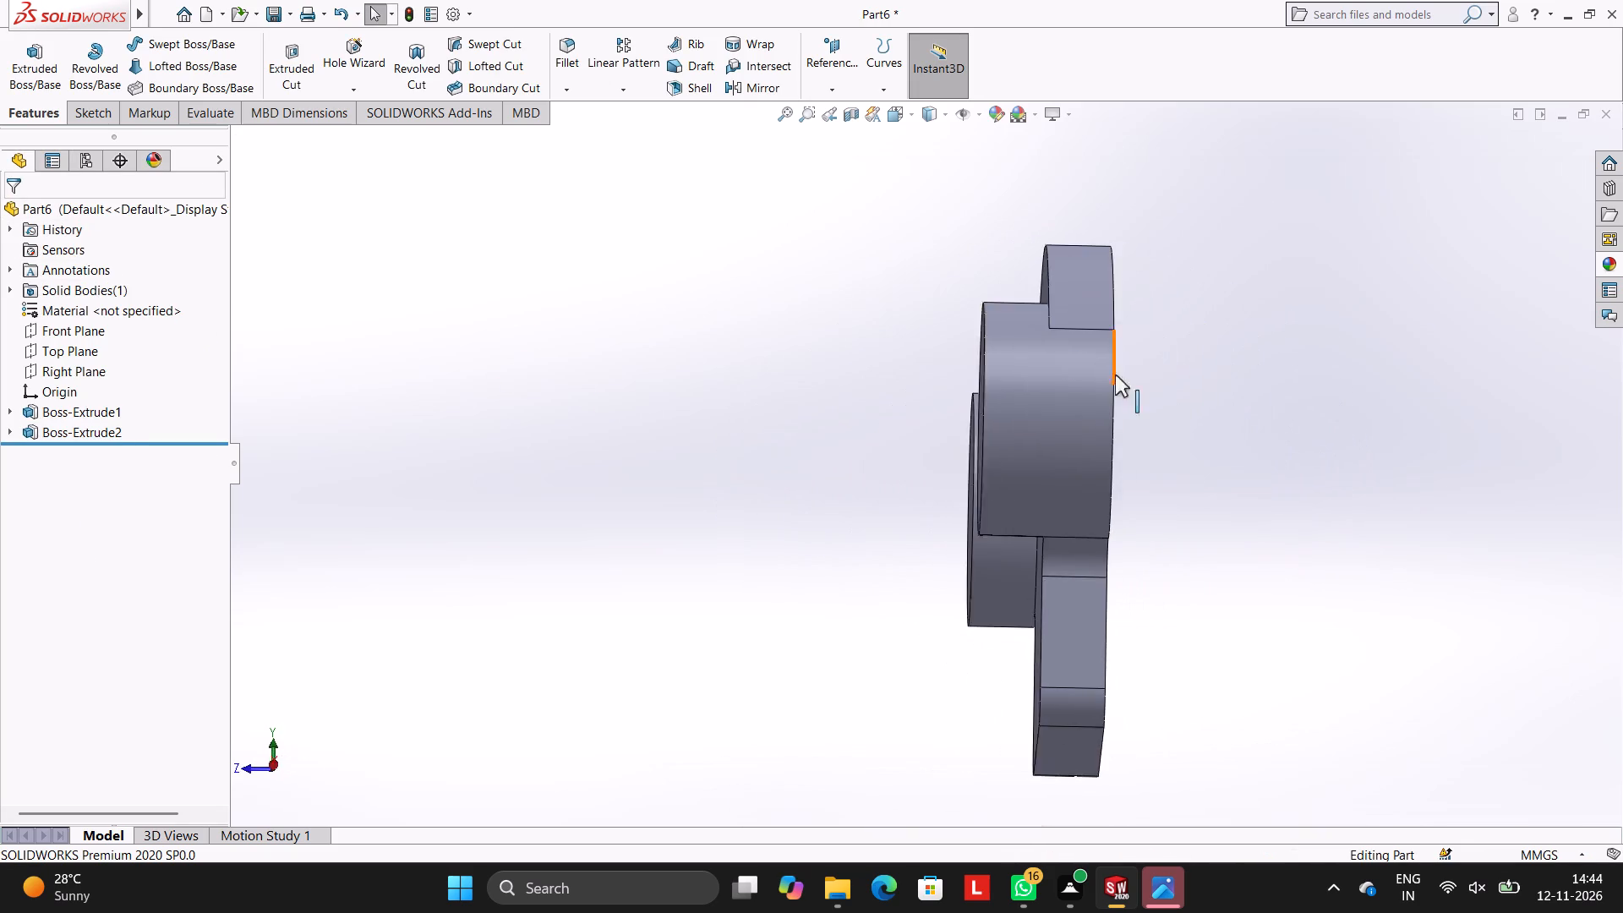
{"action": "scroll", "coordinate": [1115, 374], "scroll_direction": "up", "scroll_amount": 1}
{"action": "middle_click_drag", "start_coordinate": [1145, 437], "coordinate": [1220, 603]}
{"action": "left_click", "coordinate": [895, 407]}
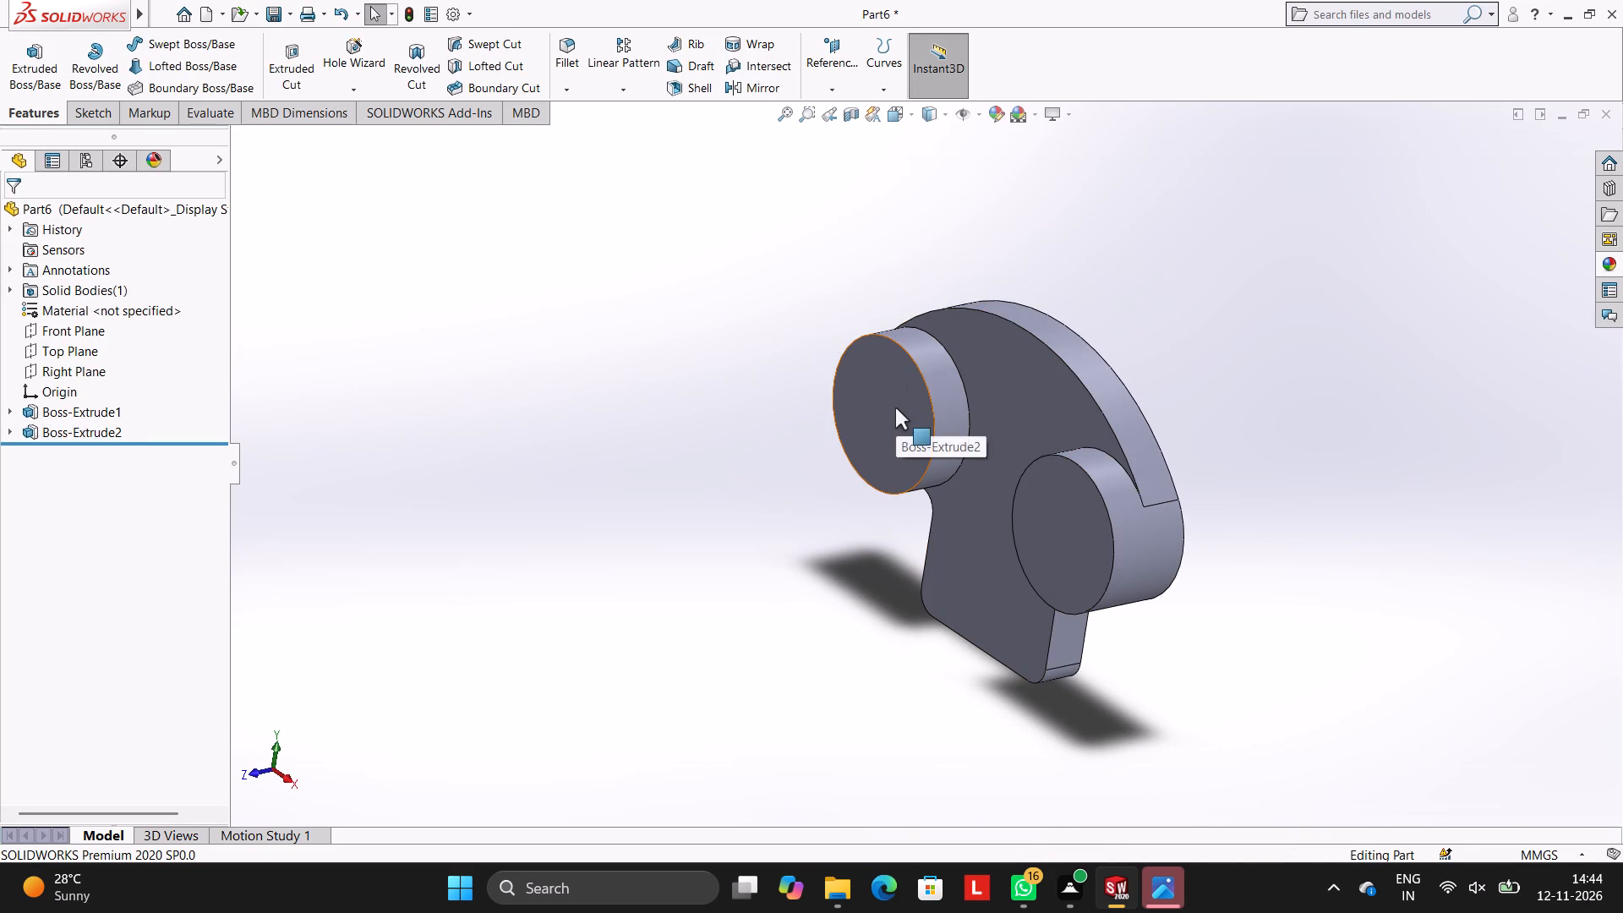
{"action": "left_click", "coordinate": [965, 353]}
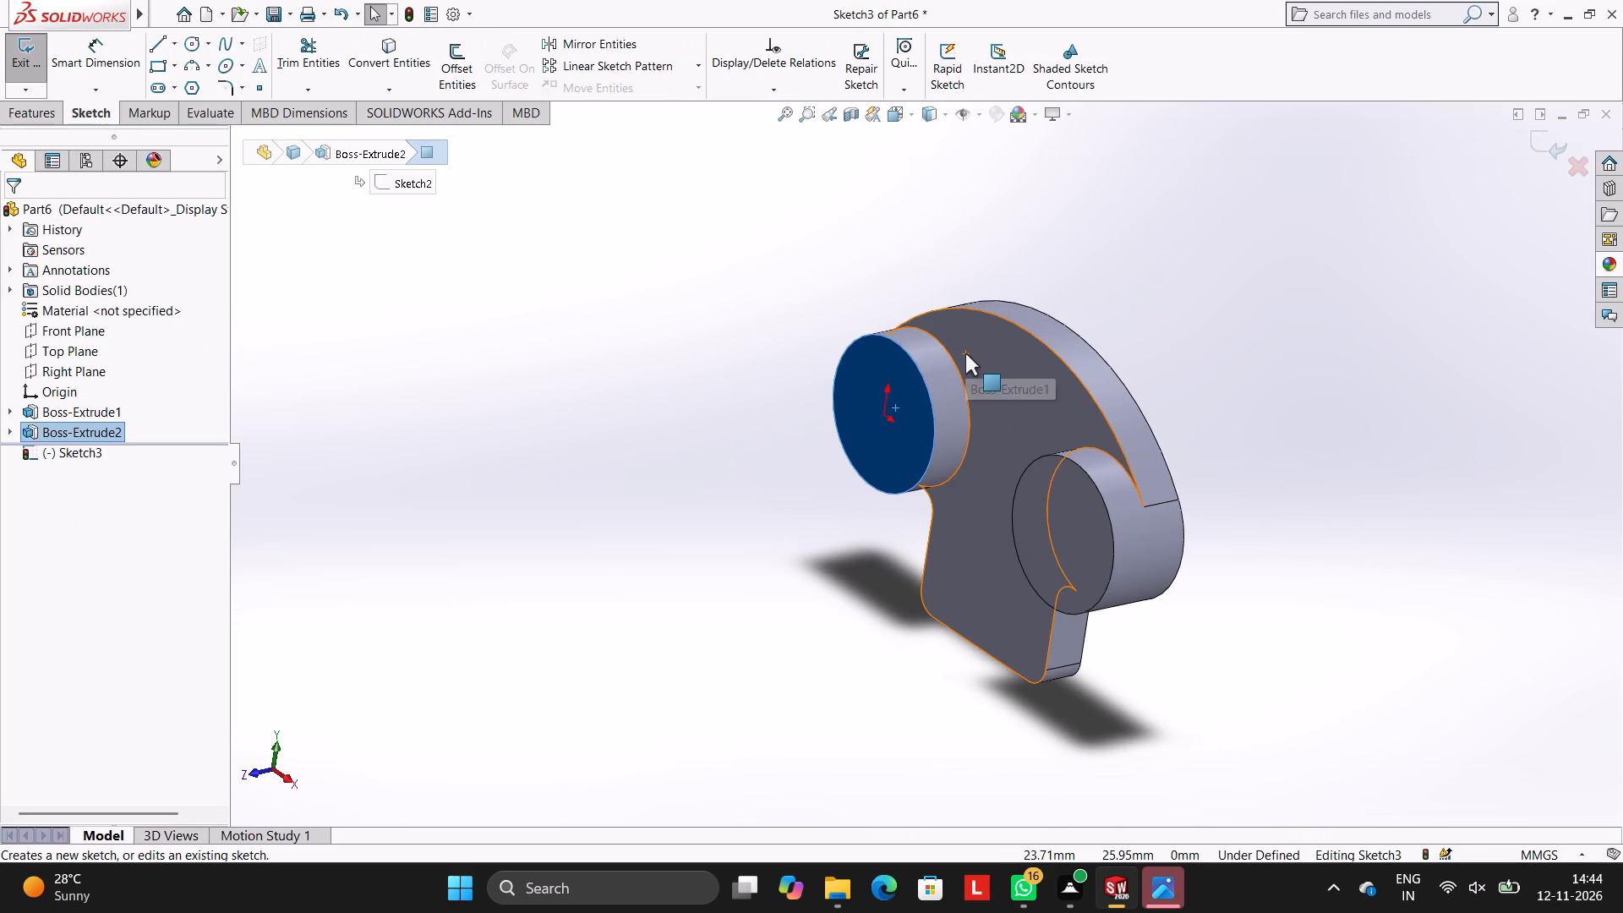
{"action": "key", "text": "ctrl+8"}
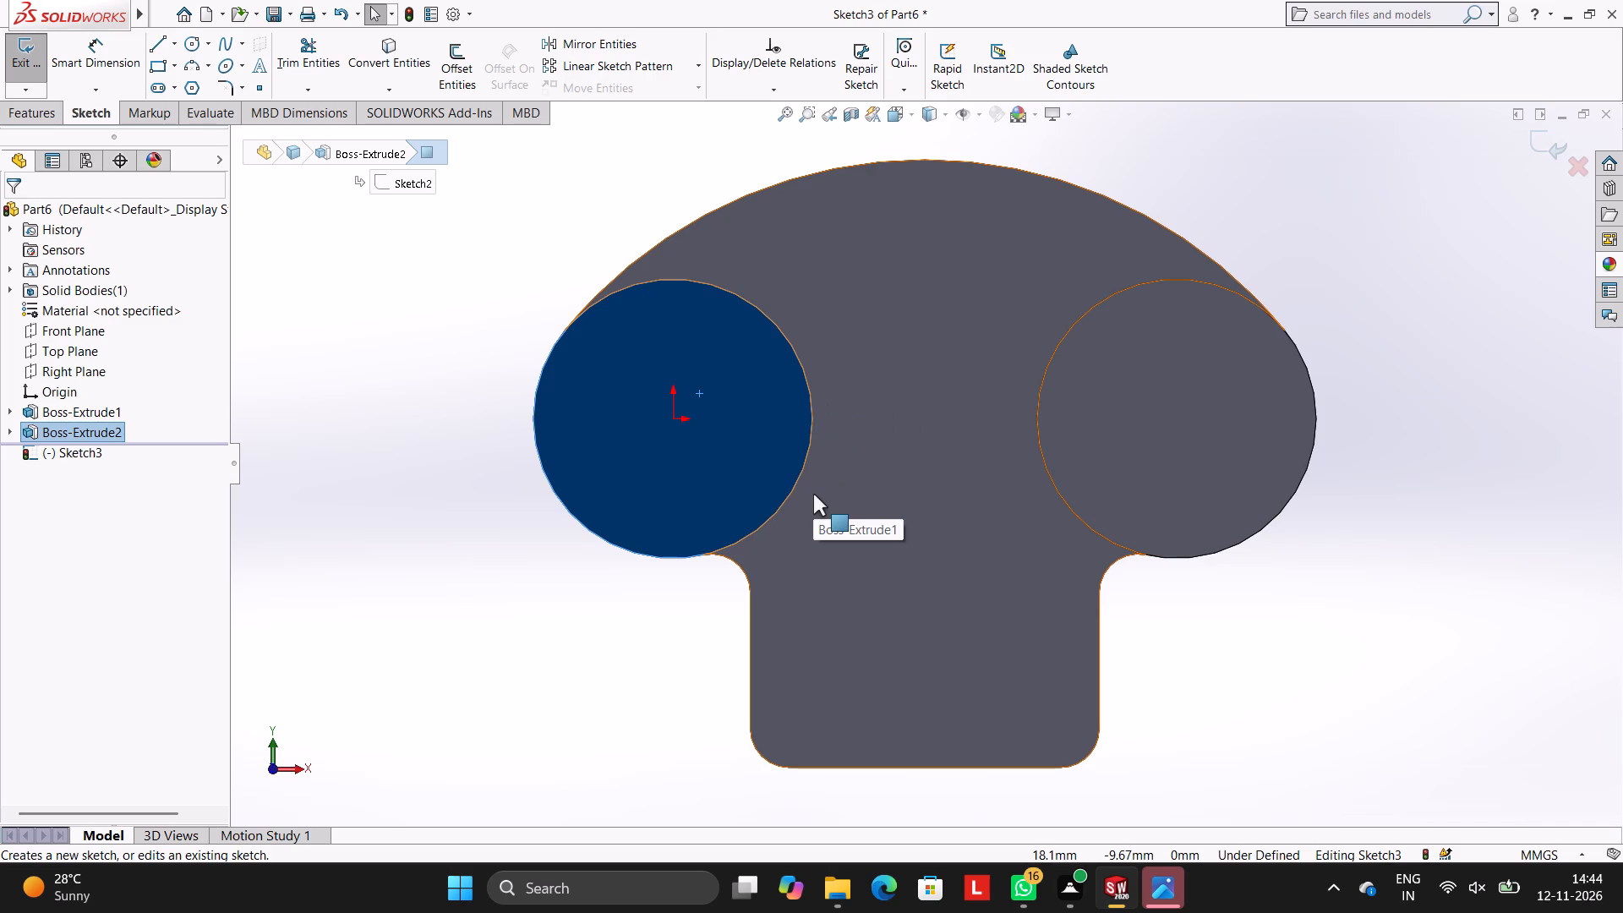
{"action": "left_click", "coordinate": [190, 37]}
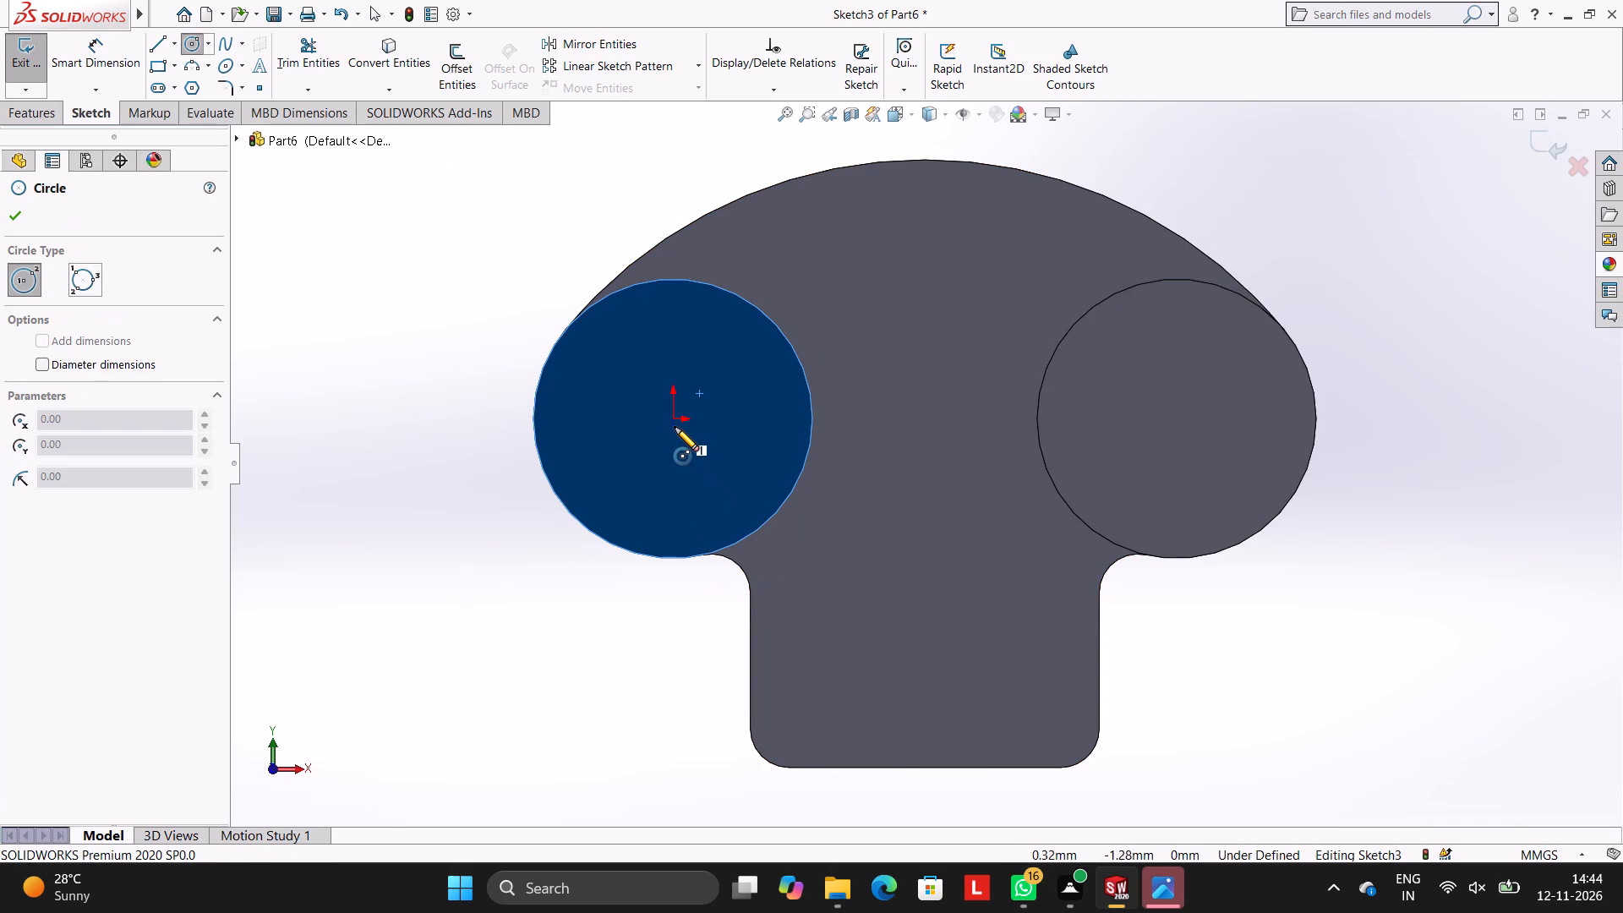
{"action": "left_click", "coordinate": [673, 420]}
{"action": "type", "text": "13"}
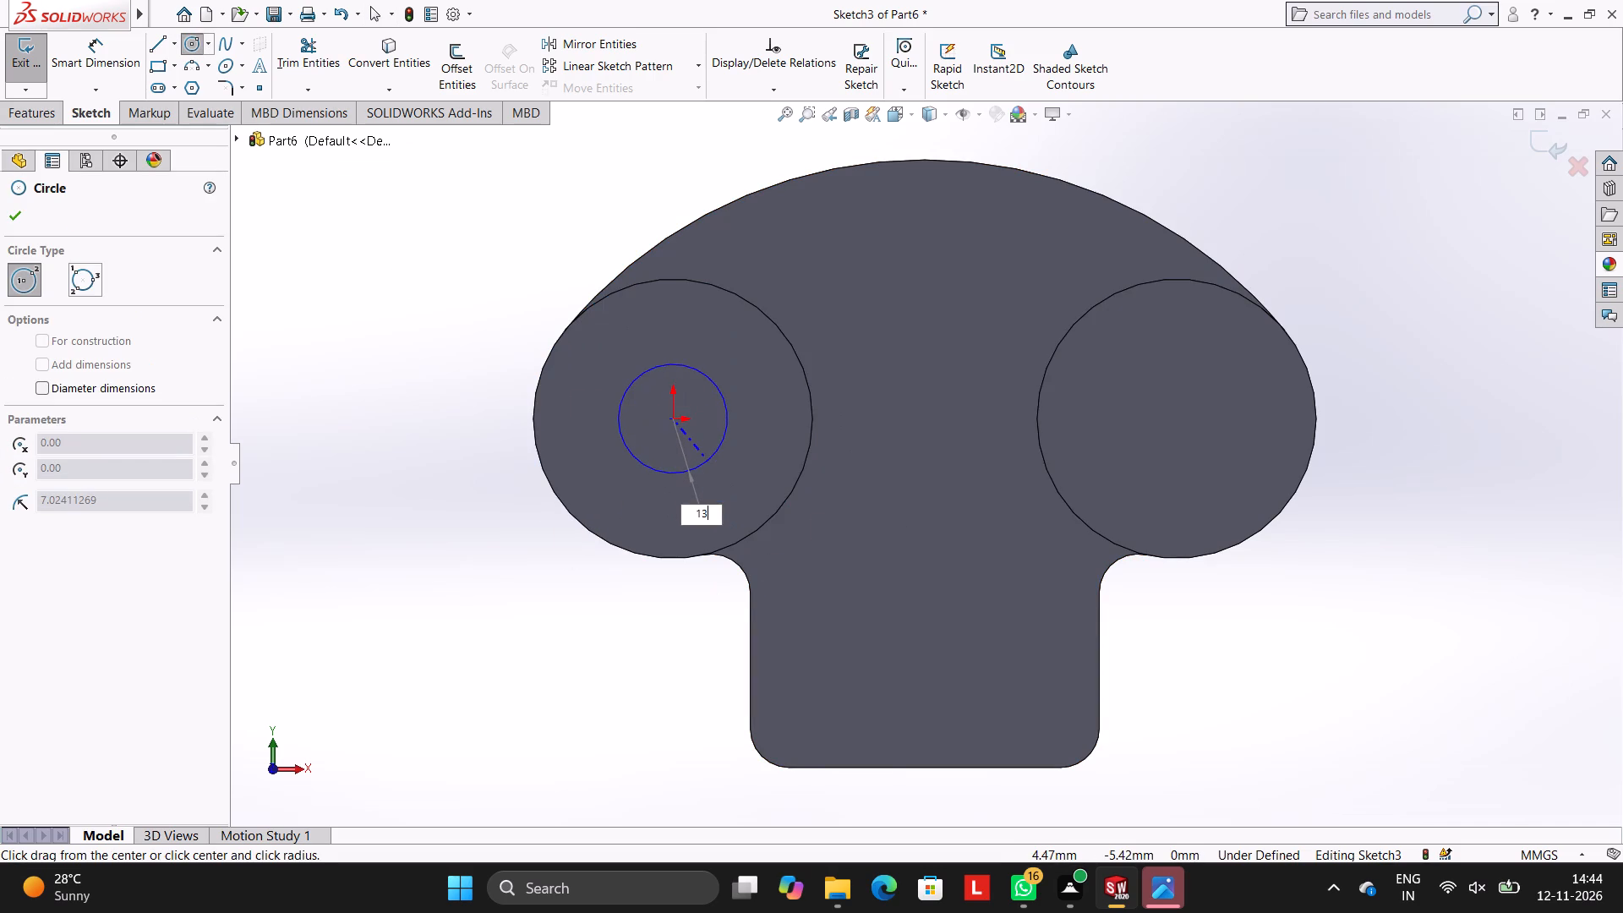
{"action": "key", "text": "Return"}
{"action": "key", "text": "Escape"}
{"action": "key", "text": "Escape"}
{"action": "key", "text": "Escape"}
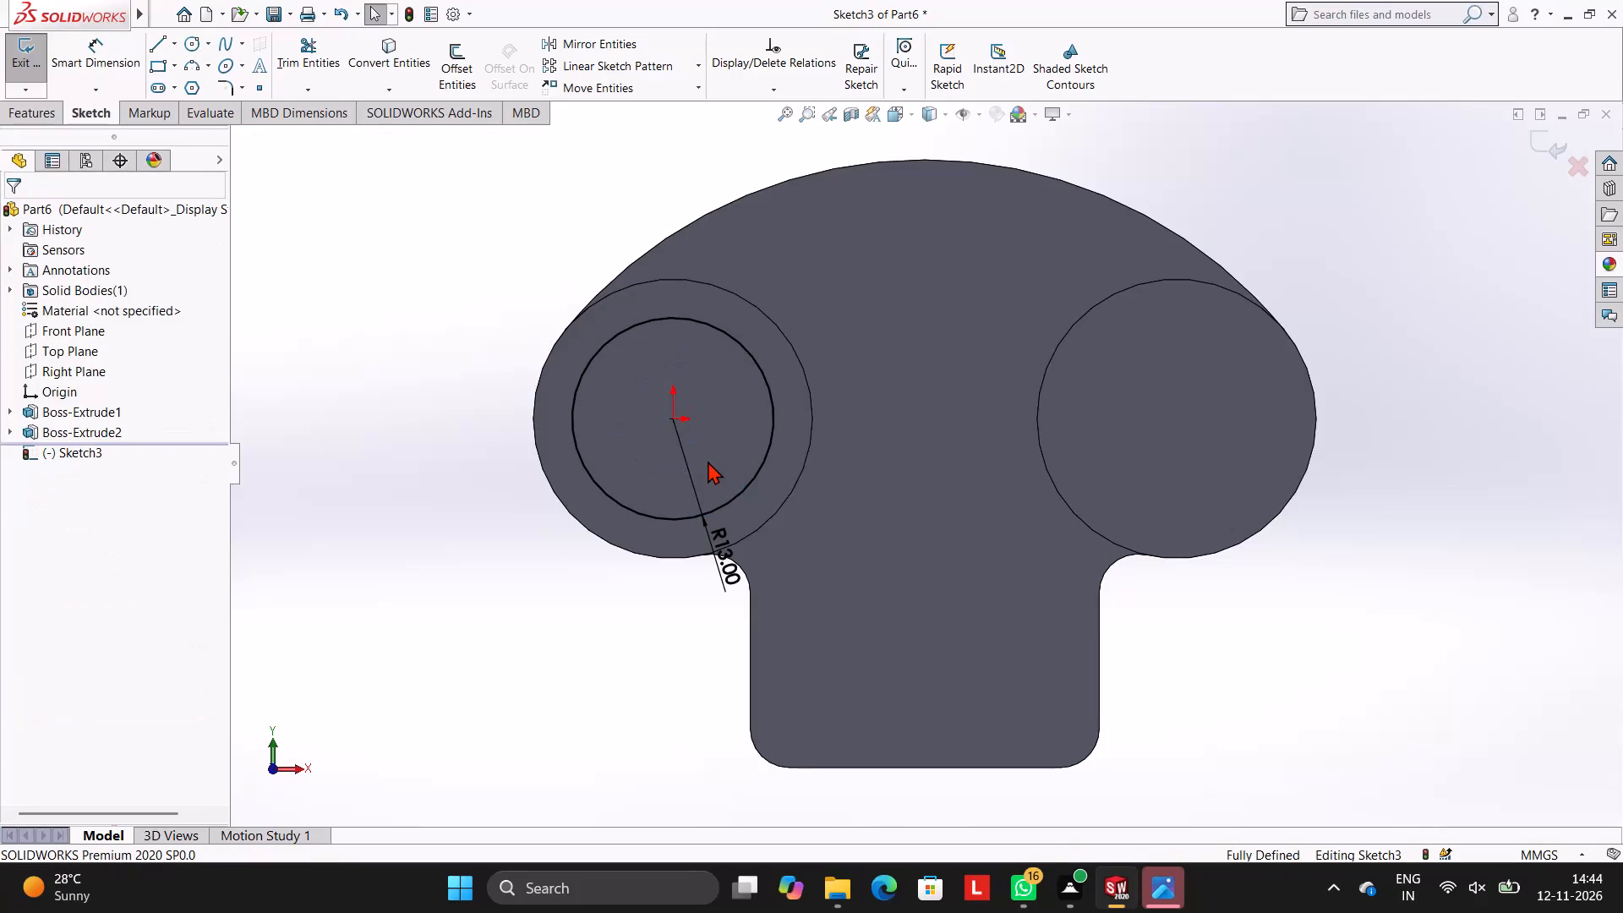
{"action": "key", "text": "Escape"}
{"action": "key", "text": "Escape"}
Draw a second circle of 13 mm radius centred on the right boss in the same sketch.
{"action": "left_click", "coordinate": [194, 30]}
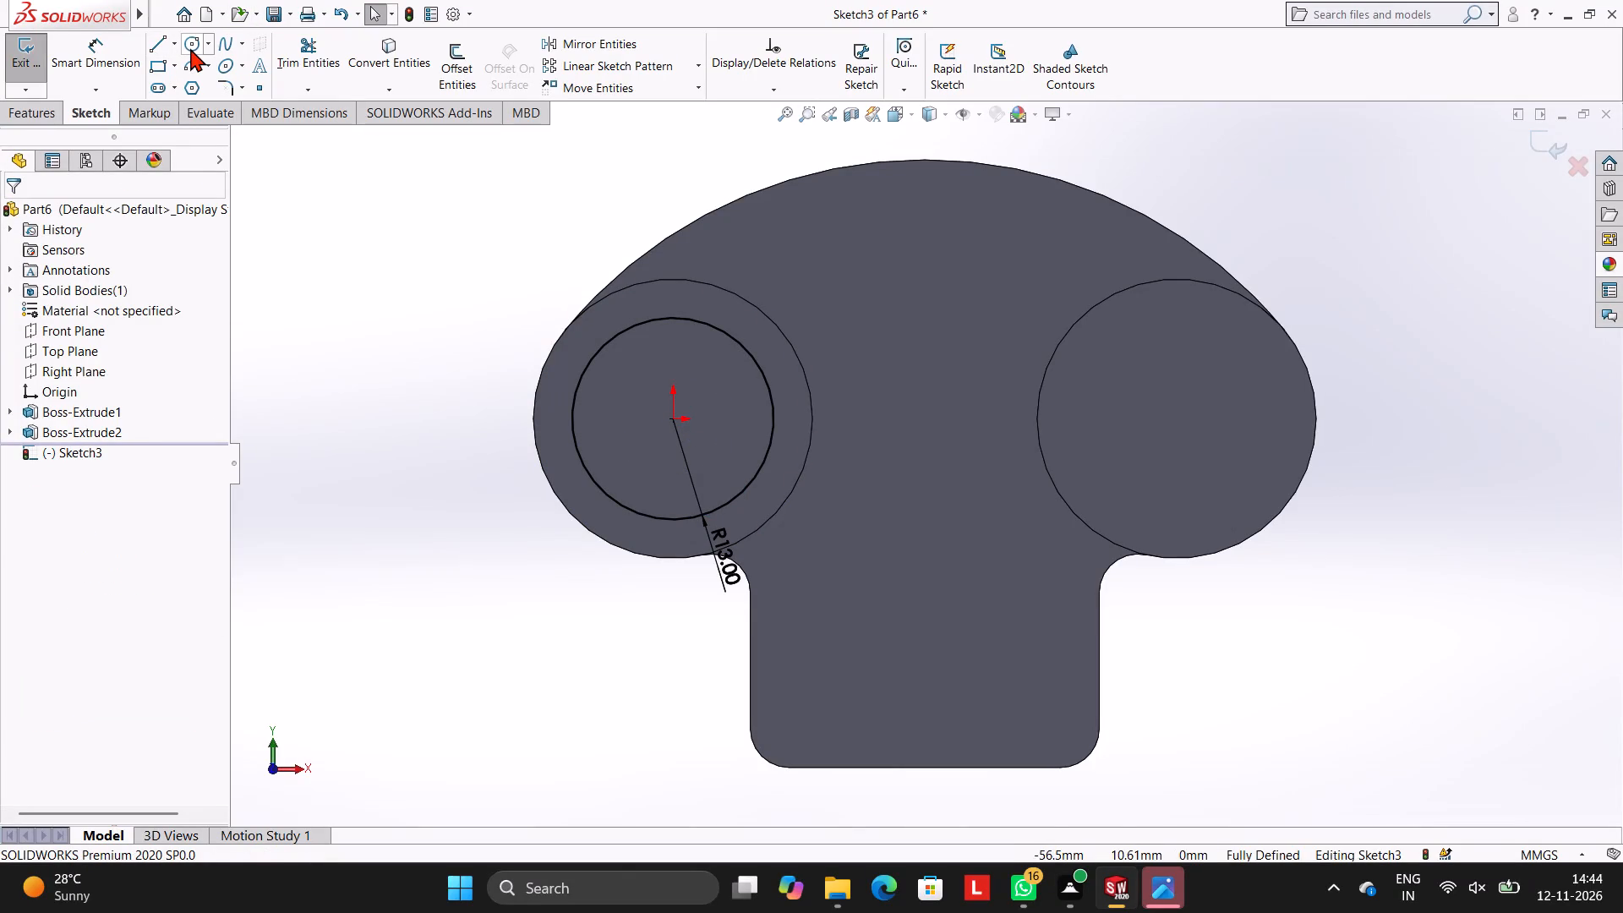
{"action": "left_click", "coordinate": [190, 48]}
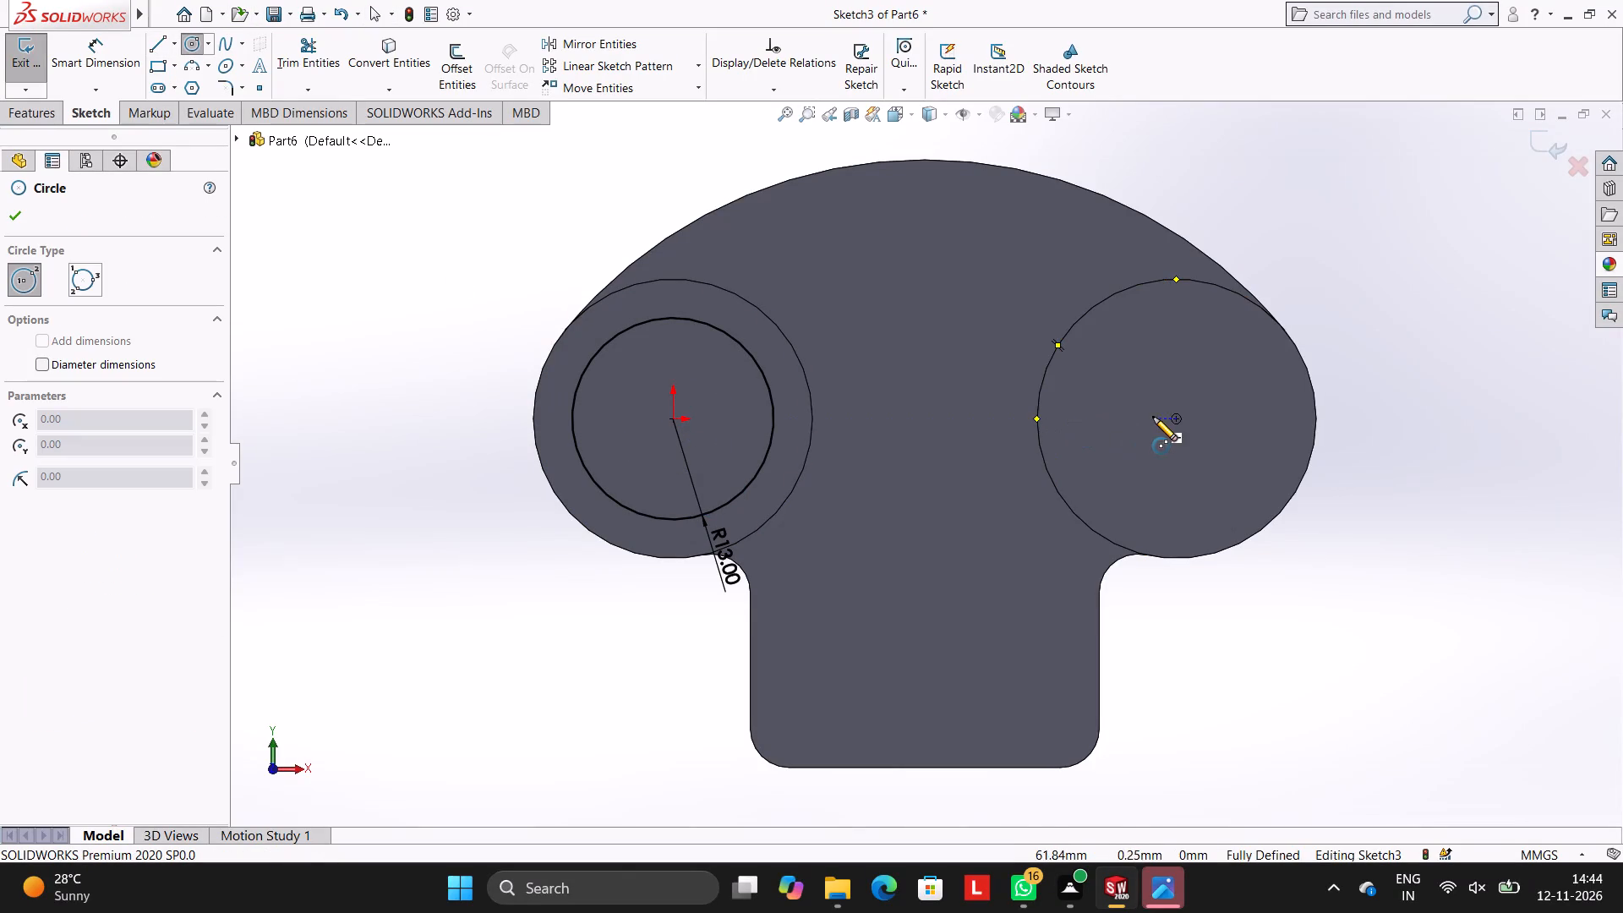
{"action": "left_click", "coordinate": [1177, 422]}
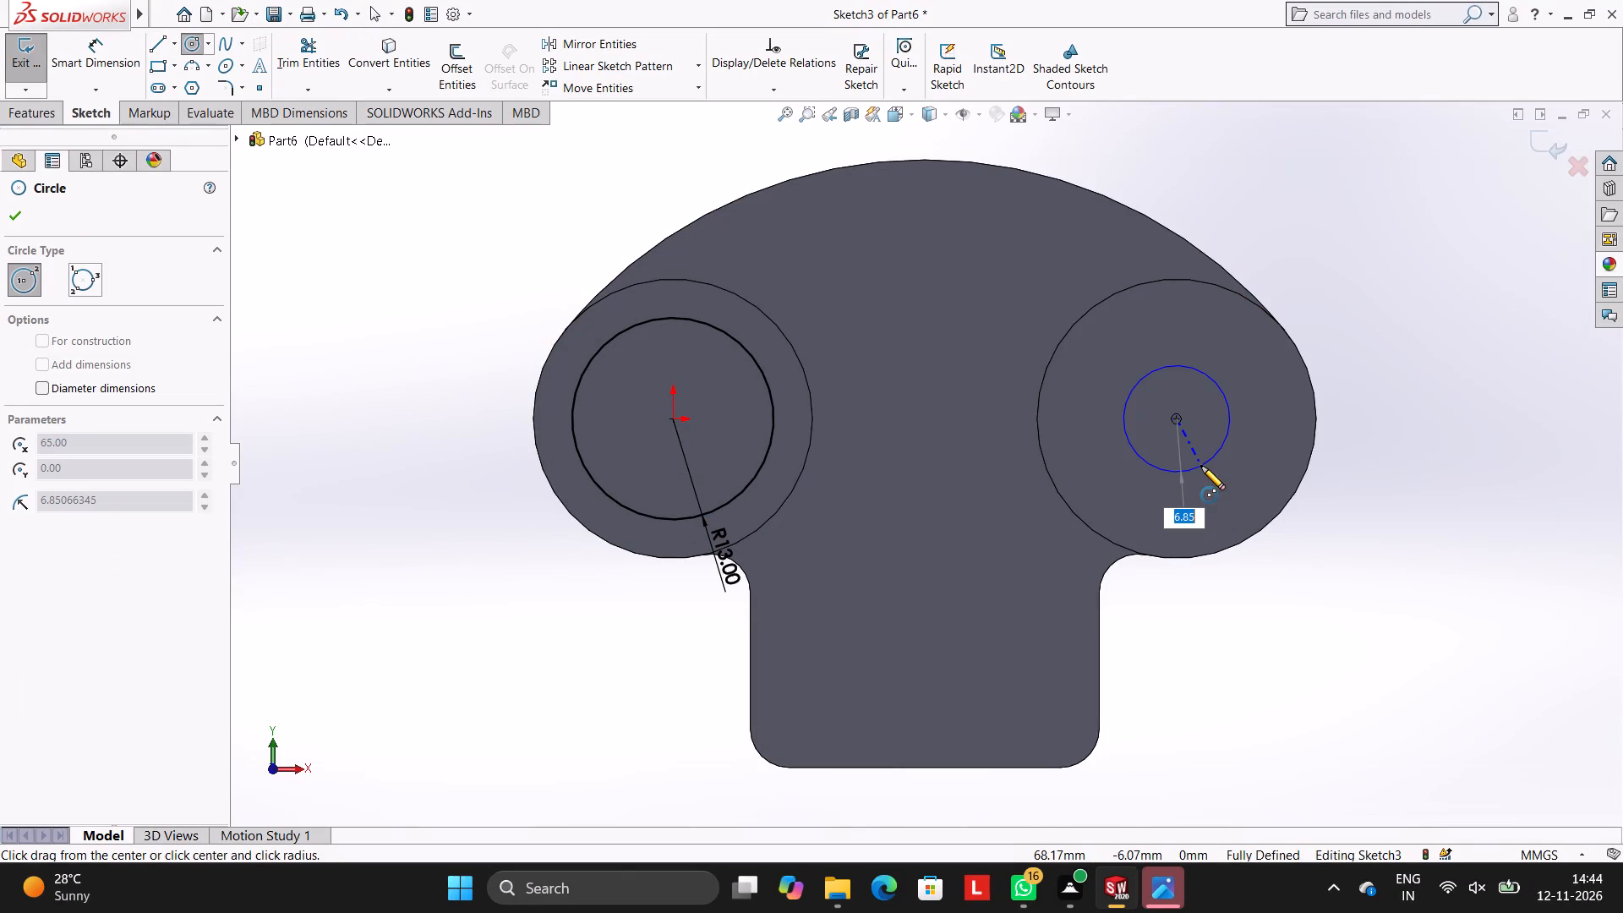
{"action": "type", "text": "13"}
{"action": "key", "text": "Return"}
{"action": "key", "text": "Escape"}
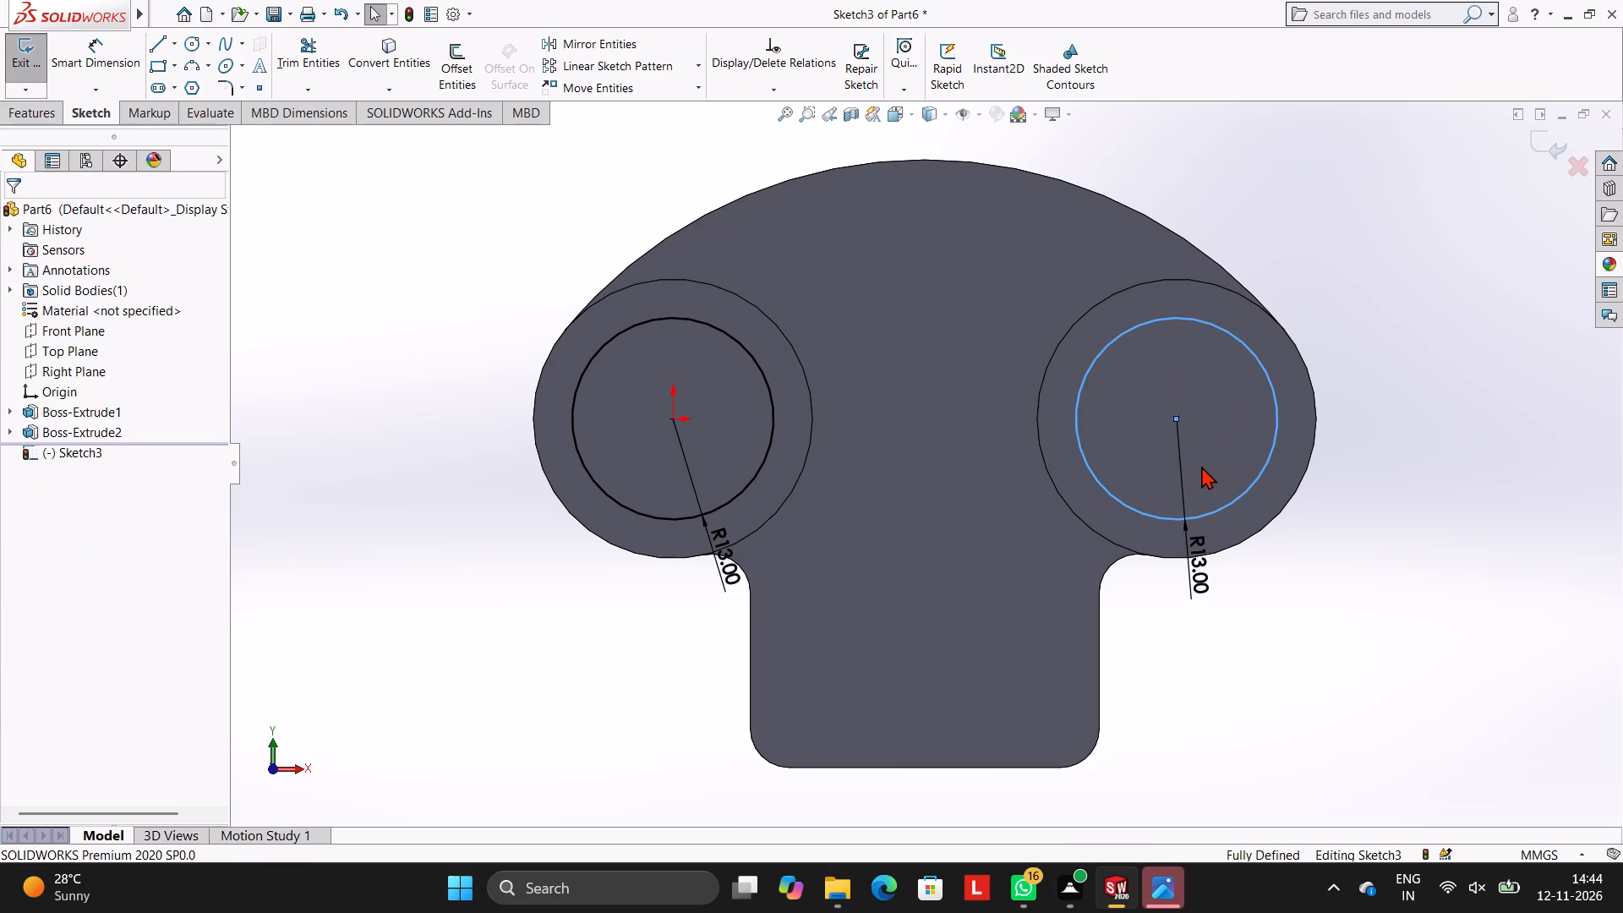
{"action": "key", "text": "Escape"}
{"action": "key", "text": "Escape"}
{"action": "key", "text": "Escape"}
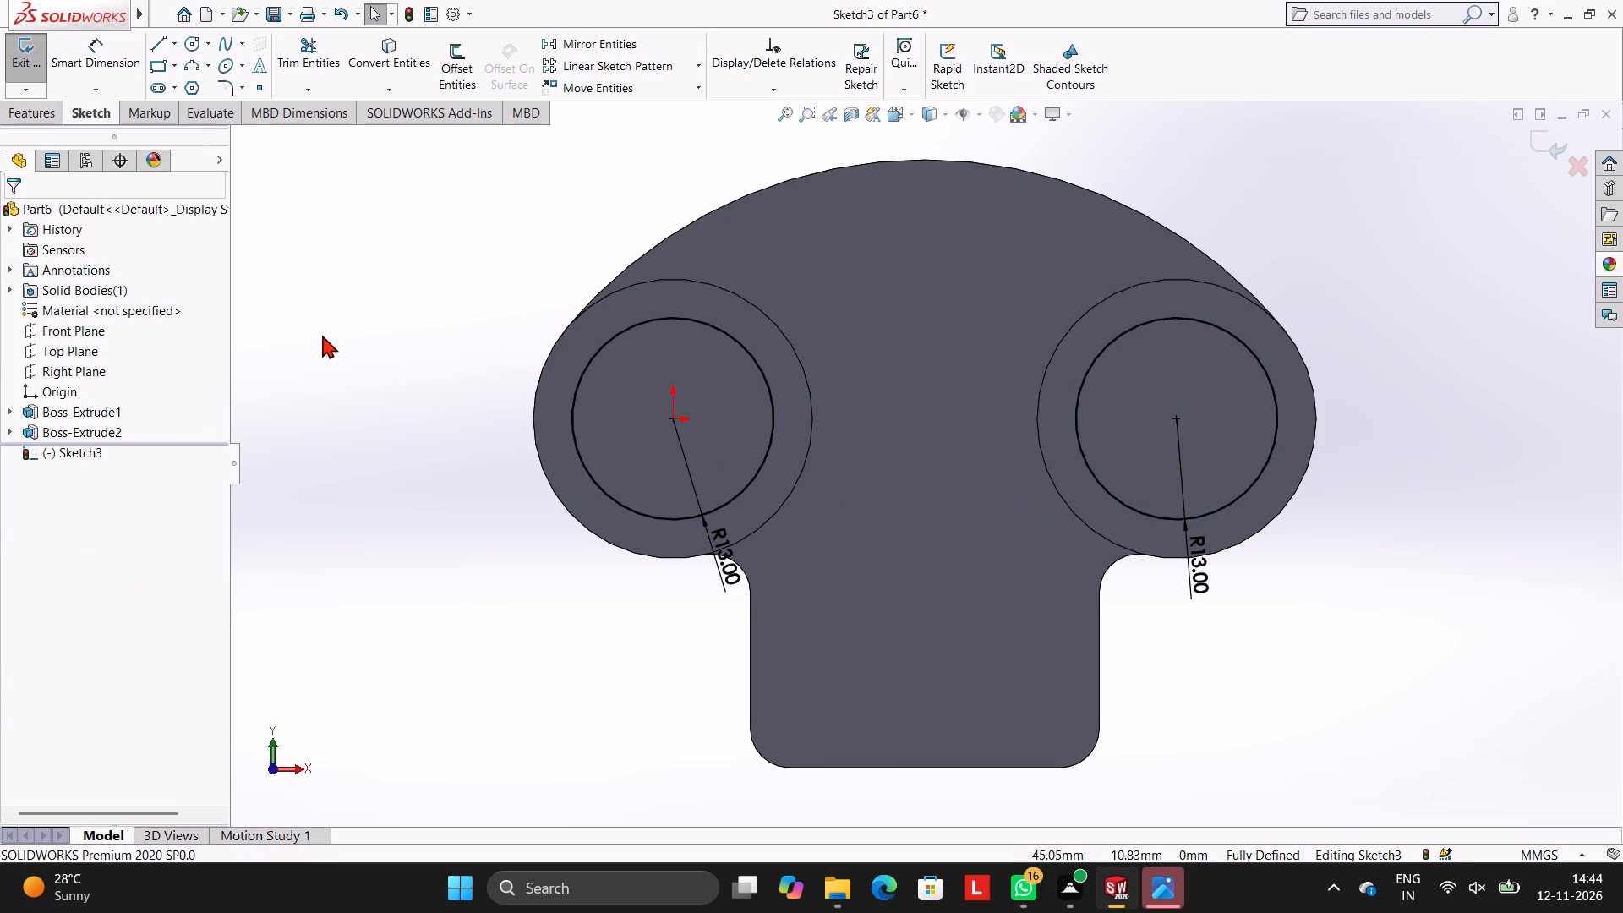
Cut-extrude both 13 mm radius circles into the bosses with a blind depth of 10 mm.
{"action": "left_click", "coordinate": [42, 122]}
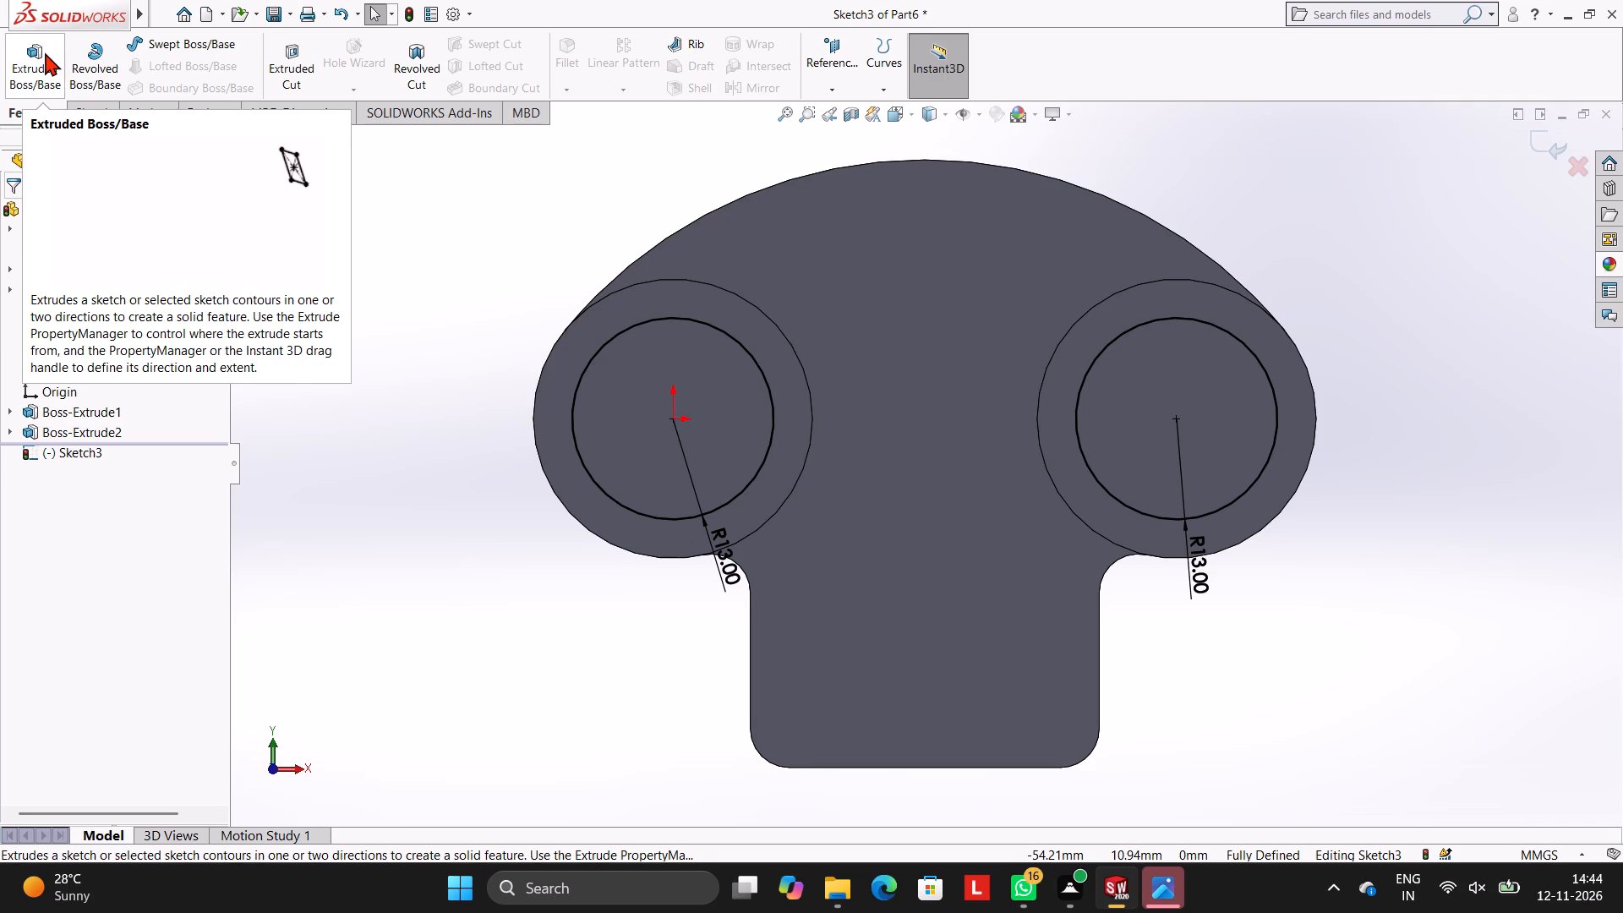
{"action": "left_click", "coordinate": [292, 56]}
{"action": "middle_click_drag", "start_coordinate": [423, 274], "coordinate": [457, 313]}
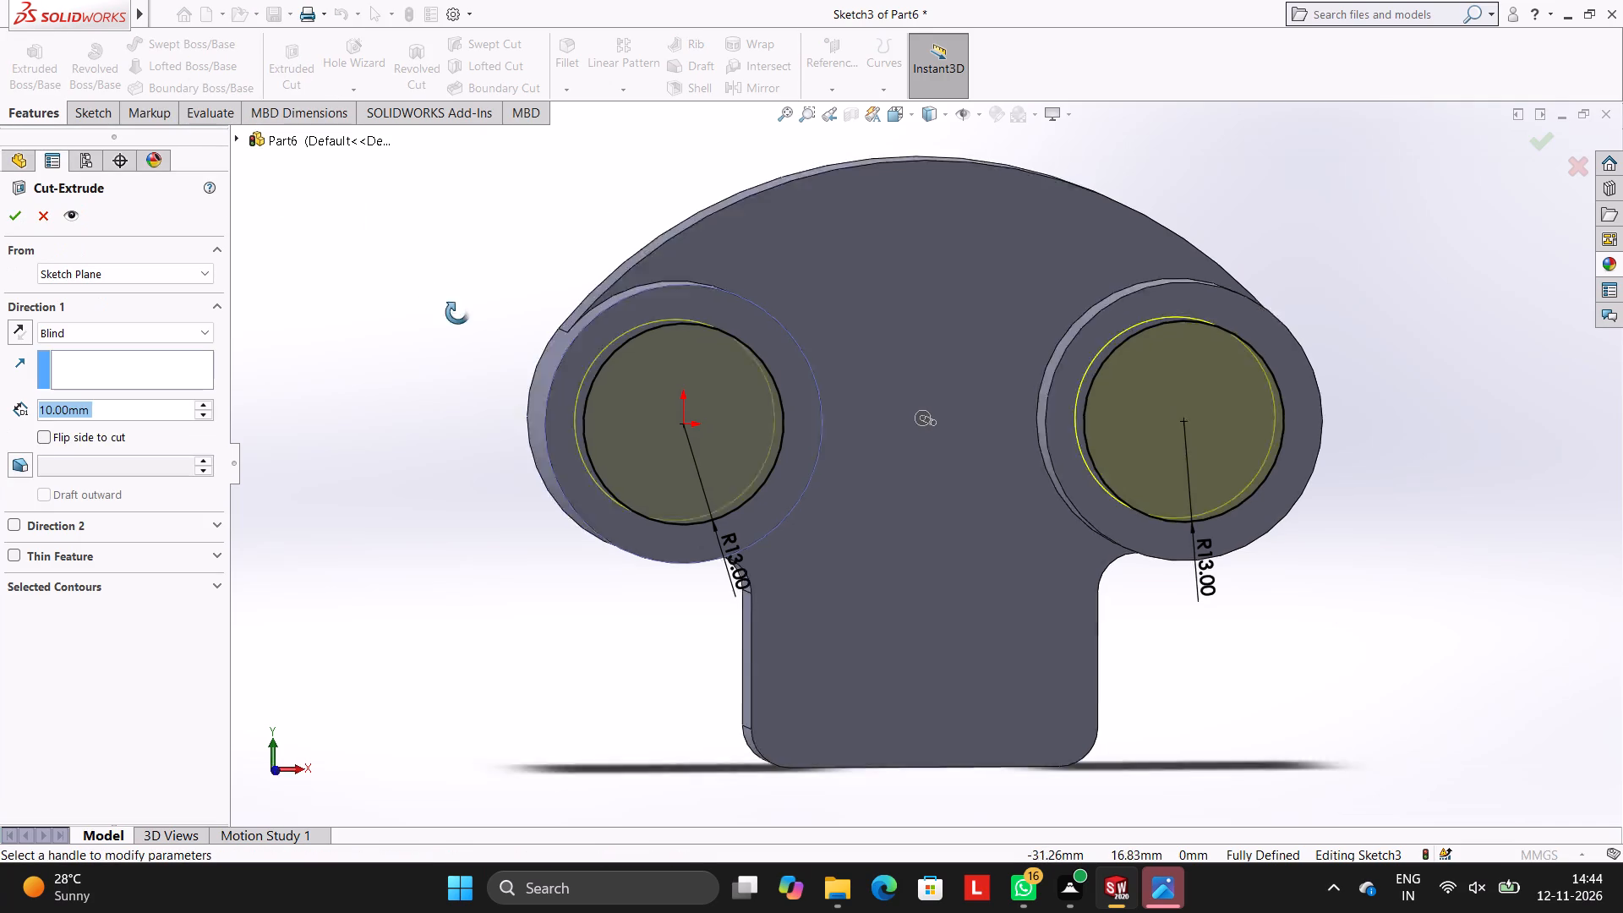
{"action": "middle_click_drag", "start_coordinate": [457, 313], "coordinate": [555, 403]}
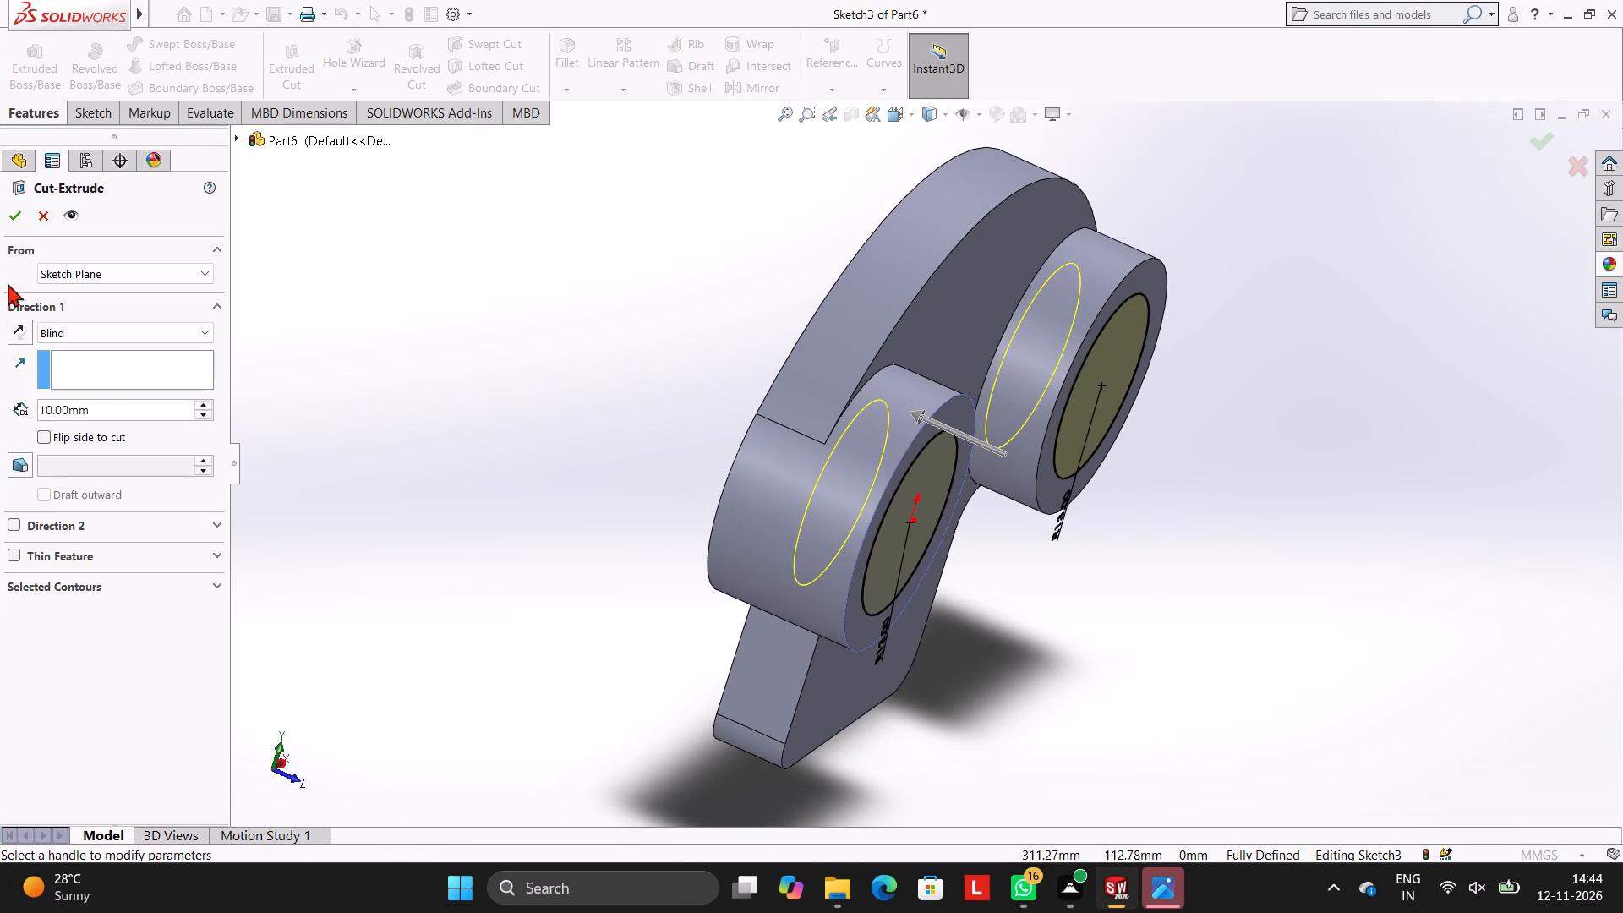
{"action": "left_click", "coordinate": [18, 208]}
{"action": "left_click", "coordinate": [331, 283]}
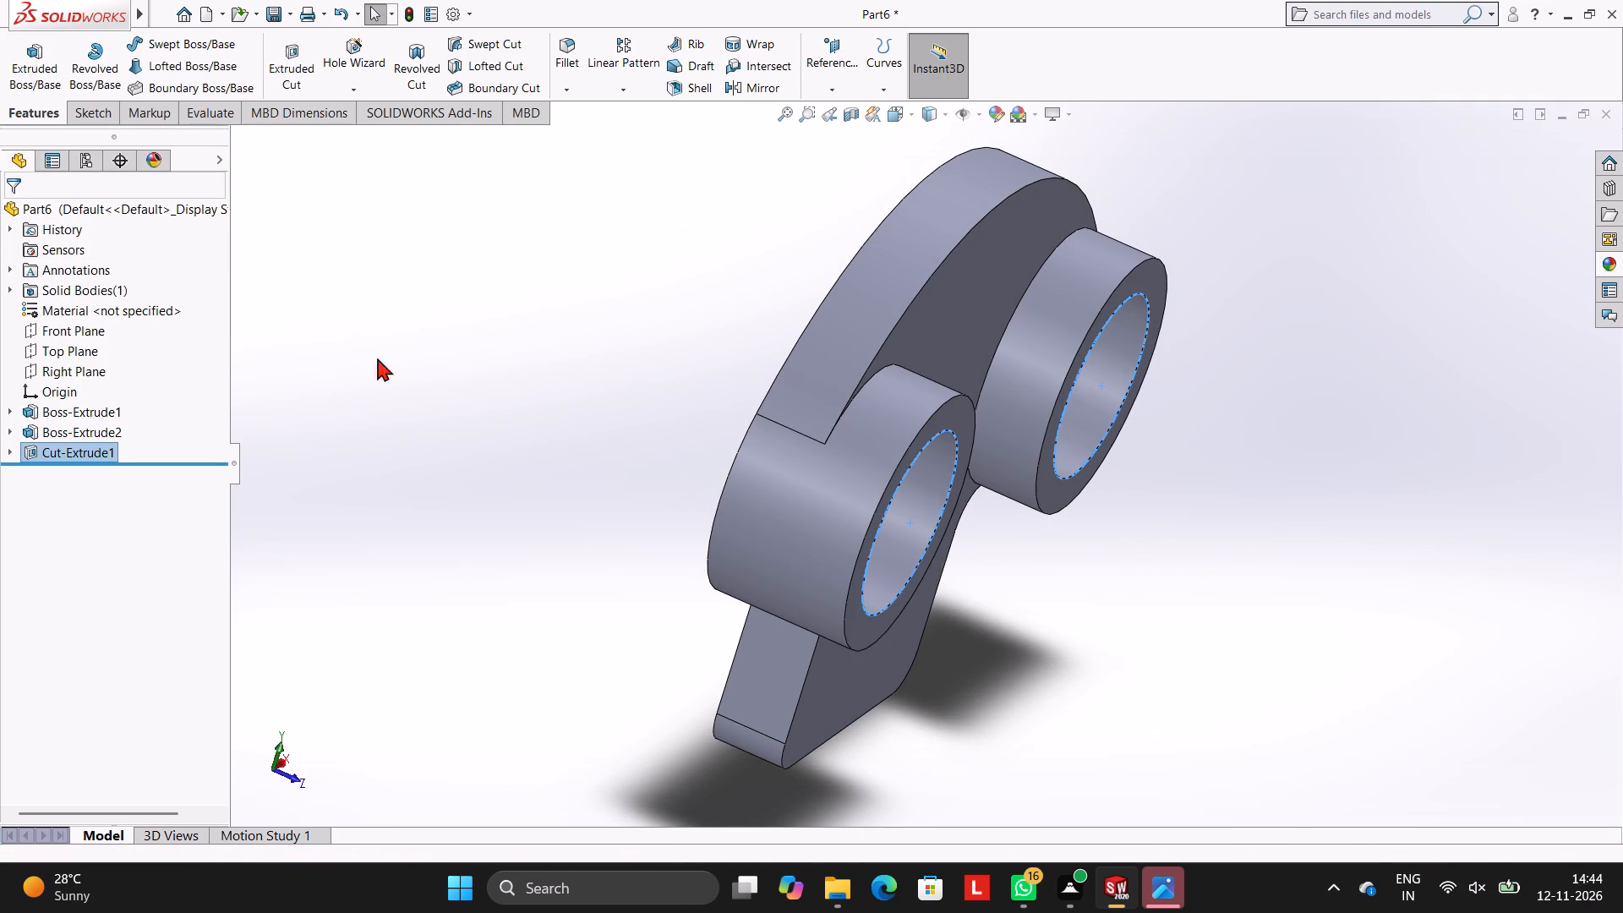
Start a sketch on the plate's front face between the two bosses.
{"action": "middle_click_drag", "start_coordinate": [560, 393], "coordinate": [357, 337]}
{"action": "scroll", "coordinate": [525, 430], "scroll_direction": "up", "scroll_amount": 3}
{"action": "middle_click_drag", "start_coordinate": [634, 433], "coordinate": [664, 506]}
{"action": "left_click", "coordinate": [910, 409]}
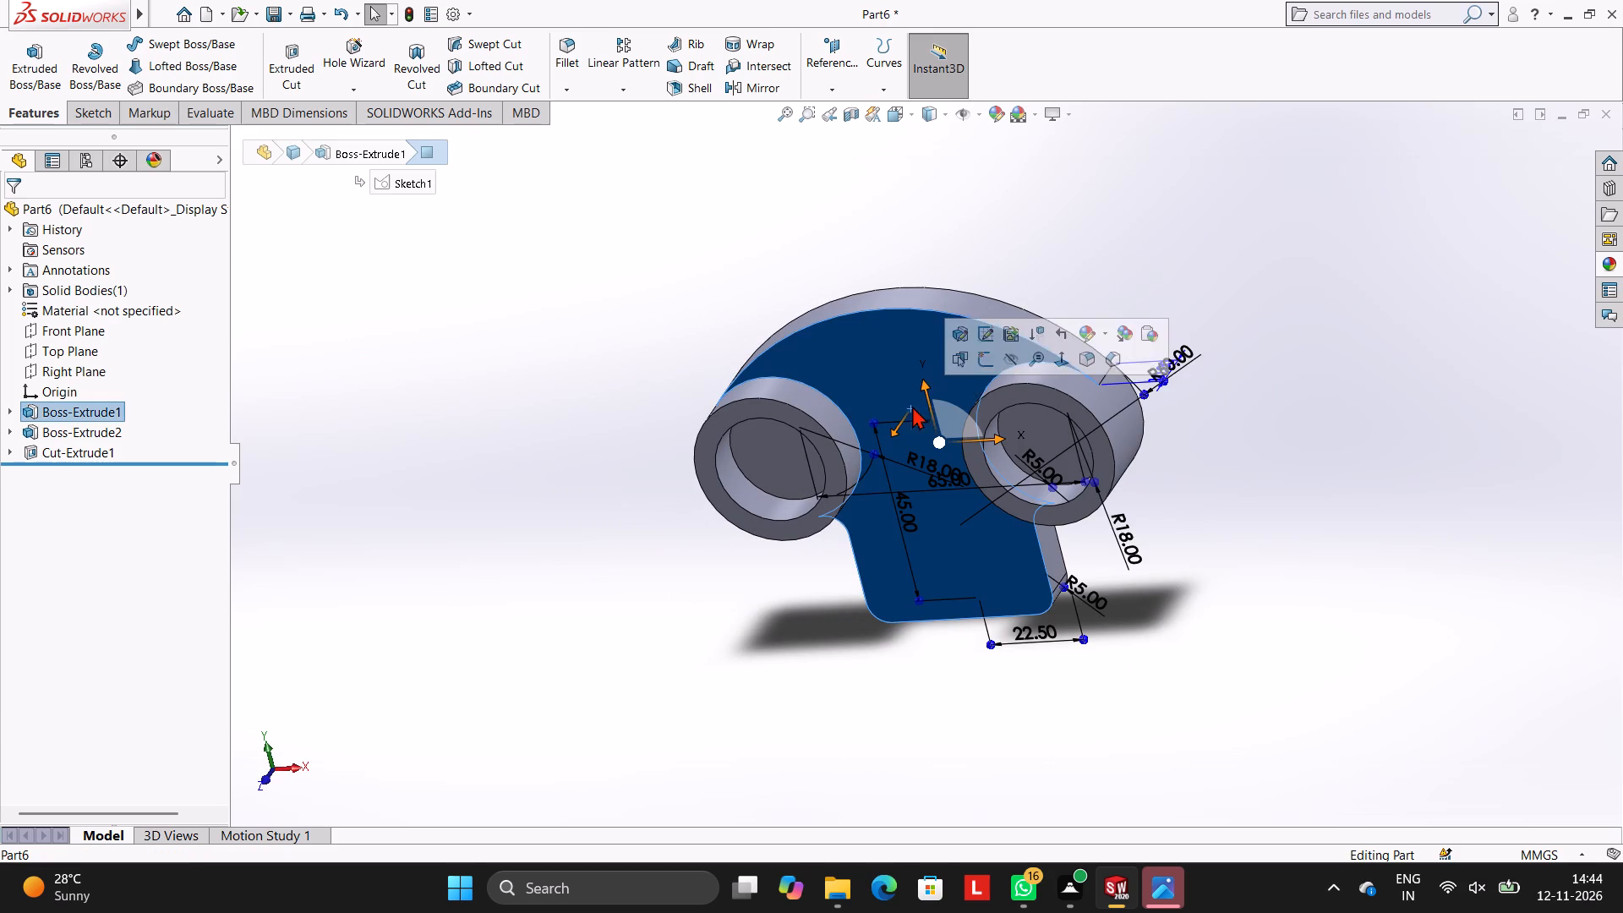
{"action": "left_click", "coordinate": [982, 357]}
{"action": "key", "text": "ctrl+8"}
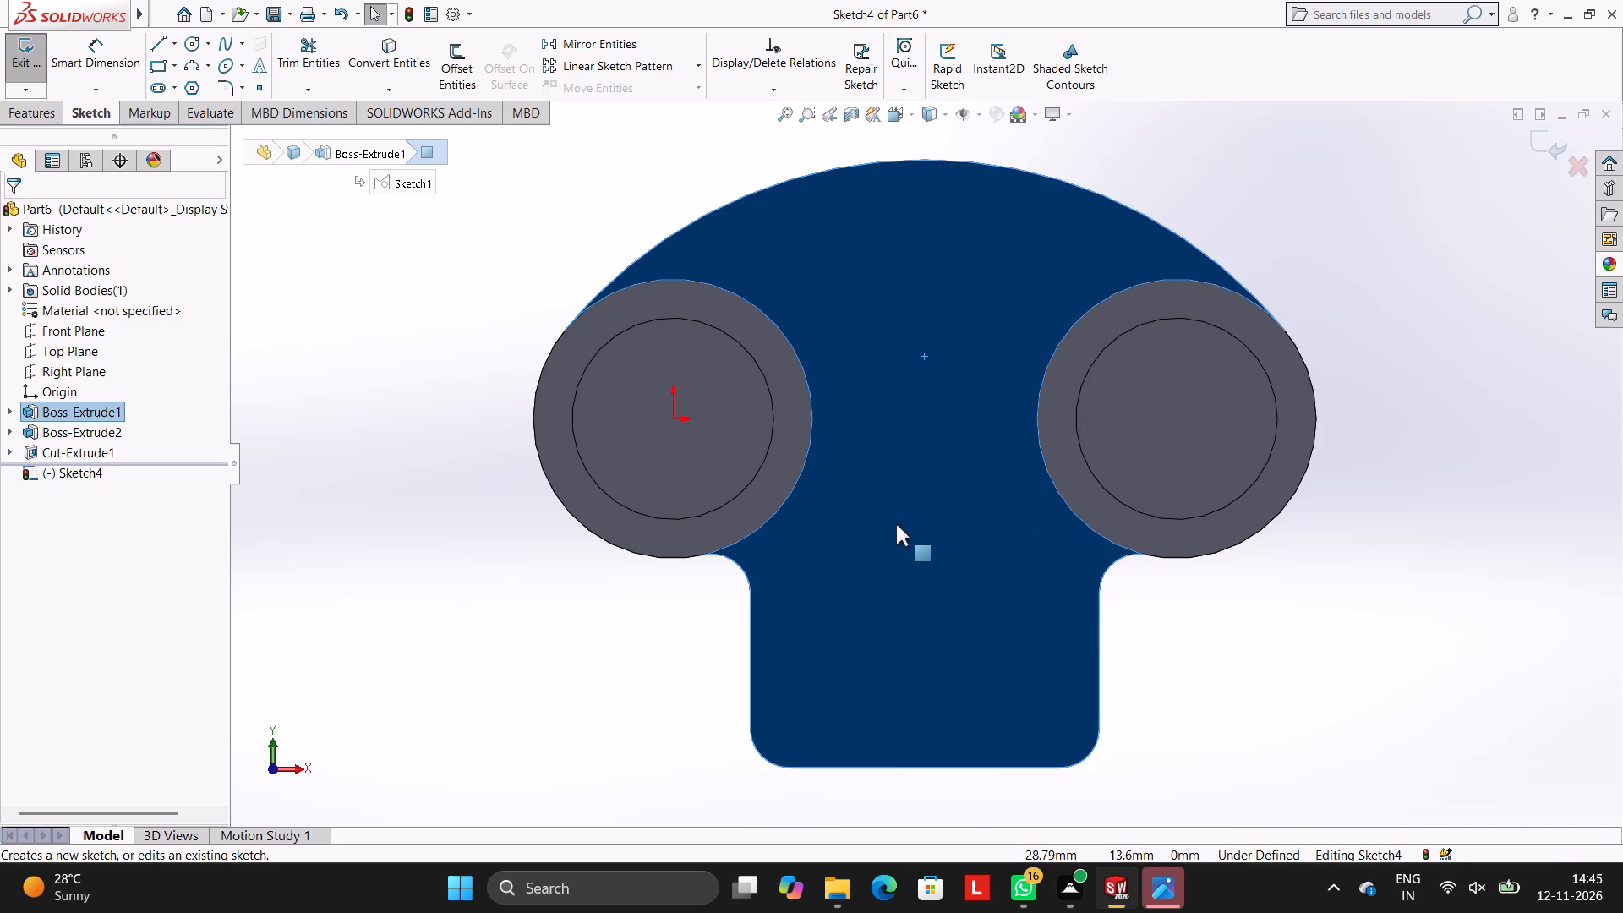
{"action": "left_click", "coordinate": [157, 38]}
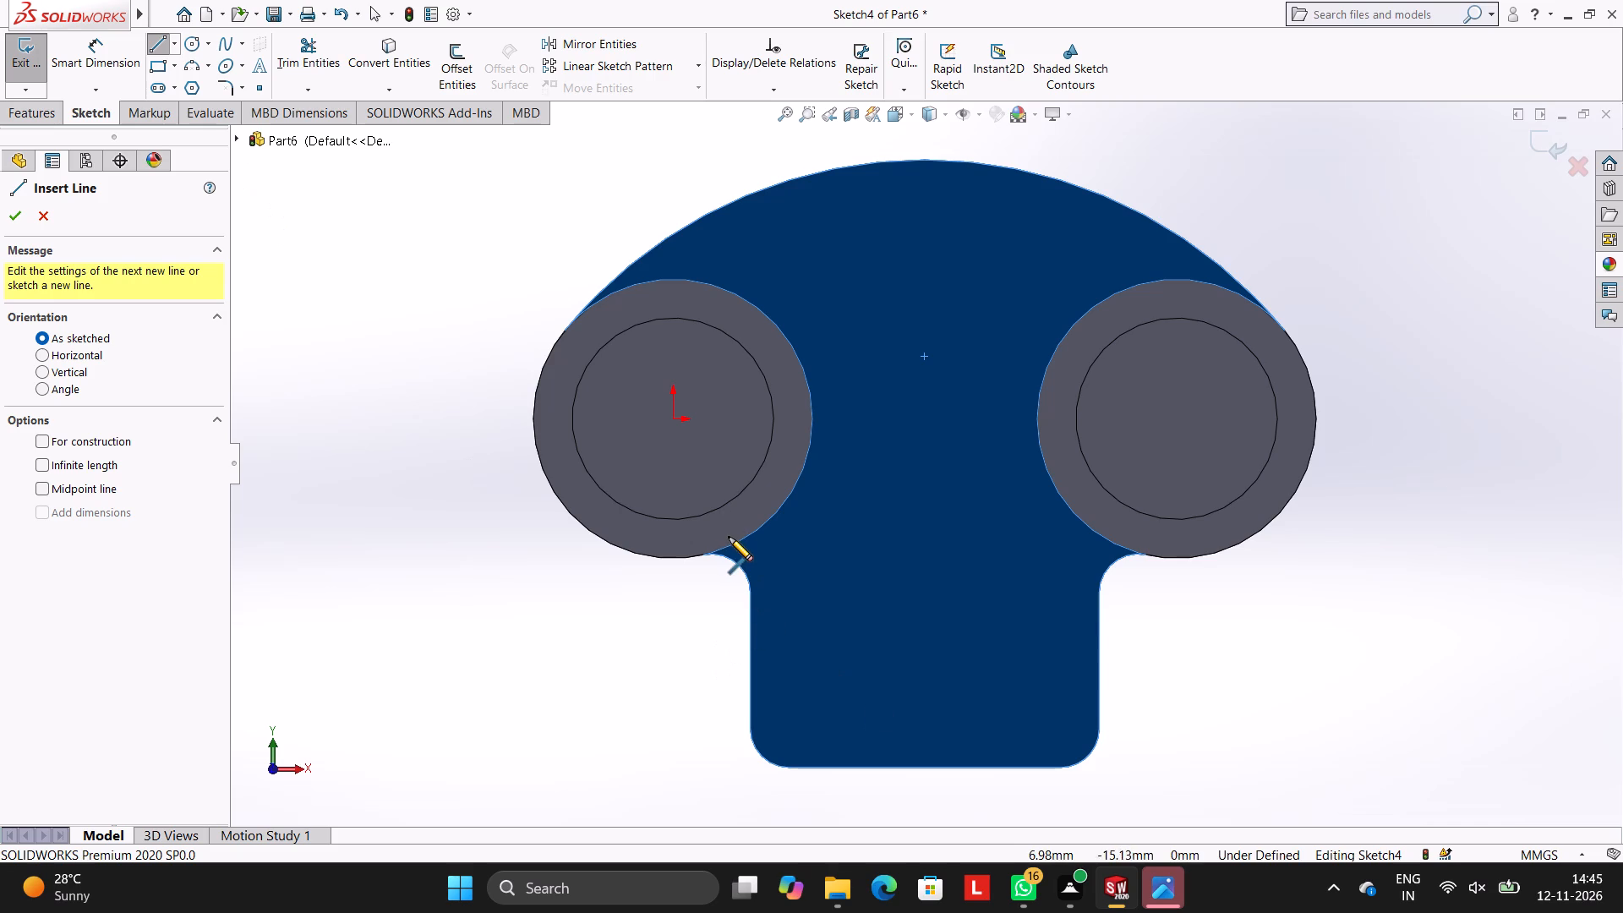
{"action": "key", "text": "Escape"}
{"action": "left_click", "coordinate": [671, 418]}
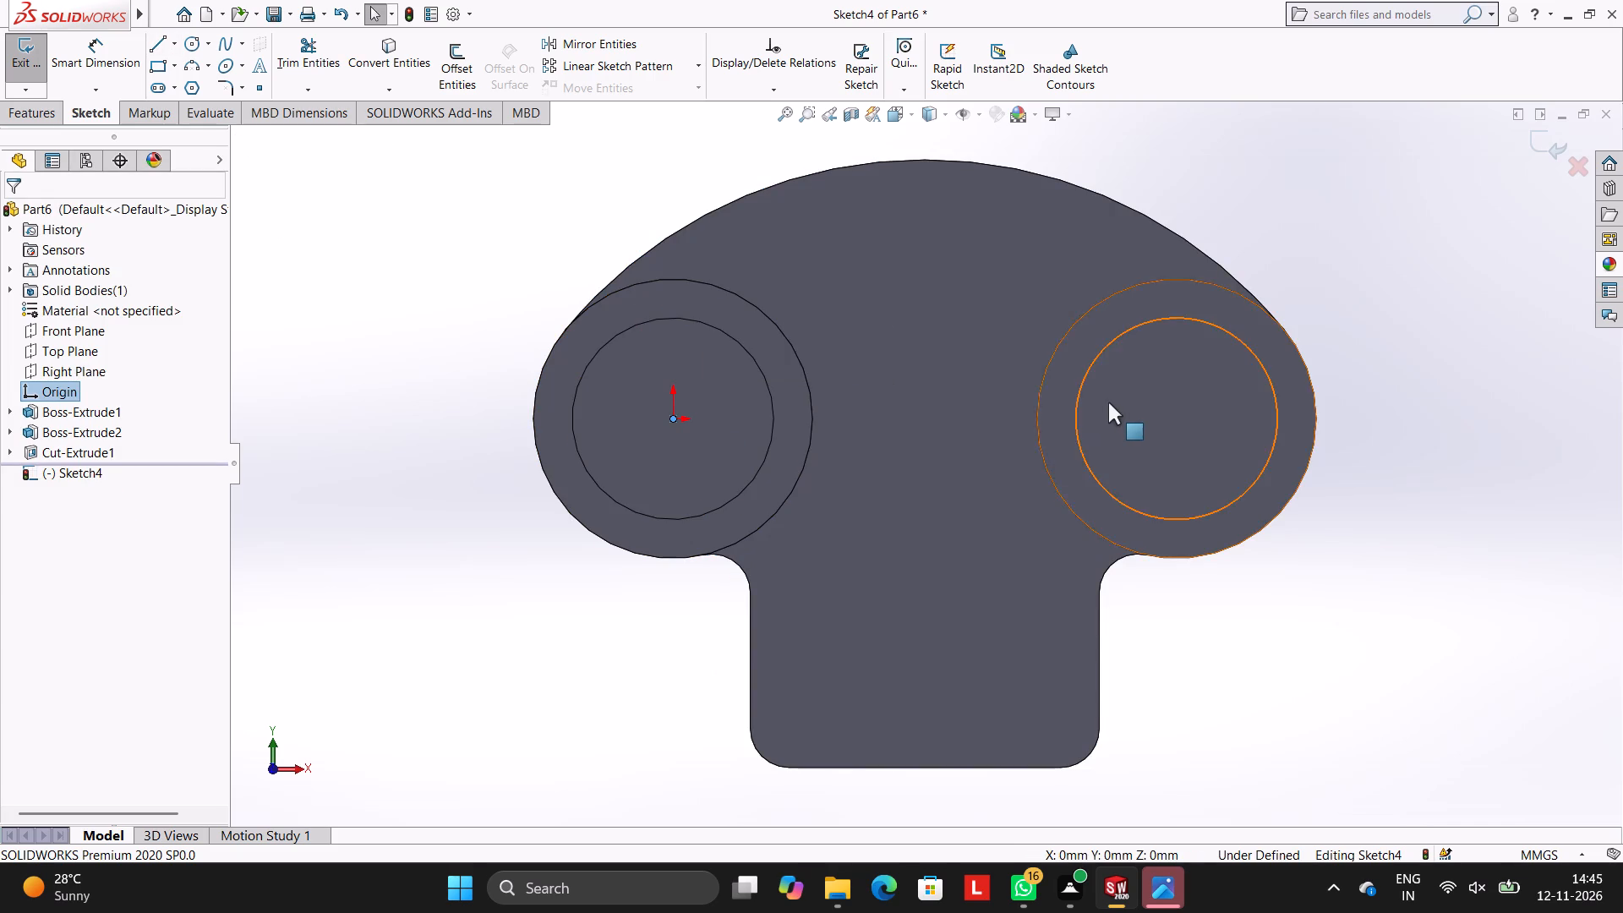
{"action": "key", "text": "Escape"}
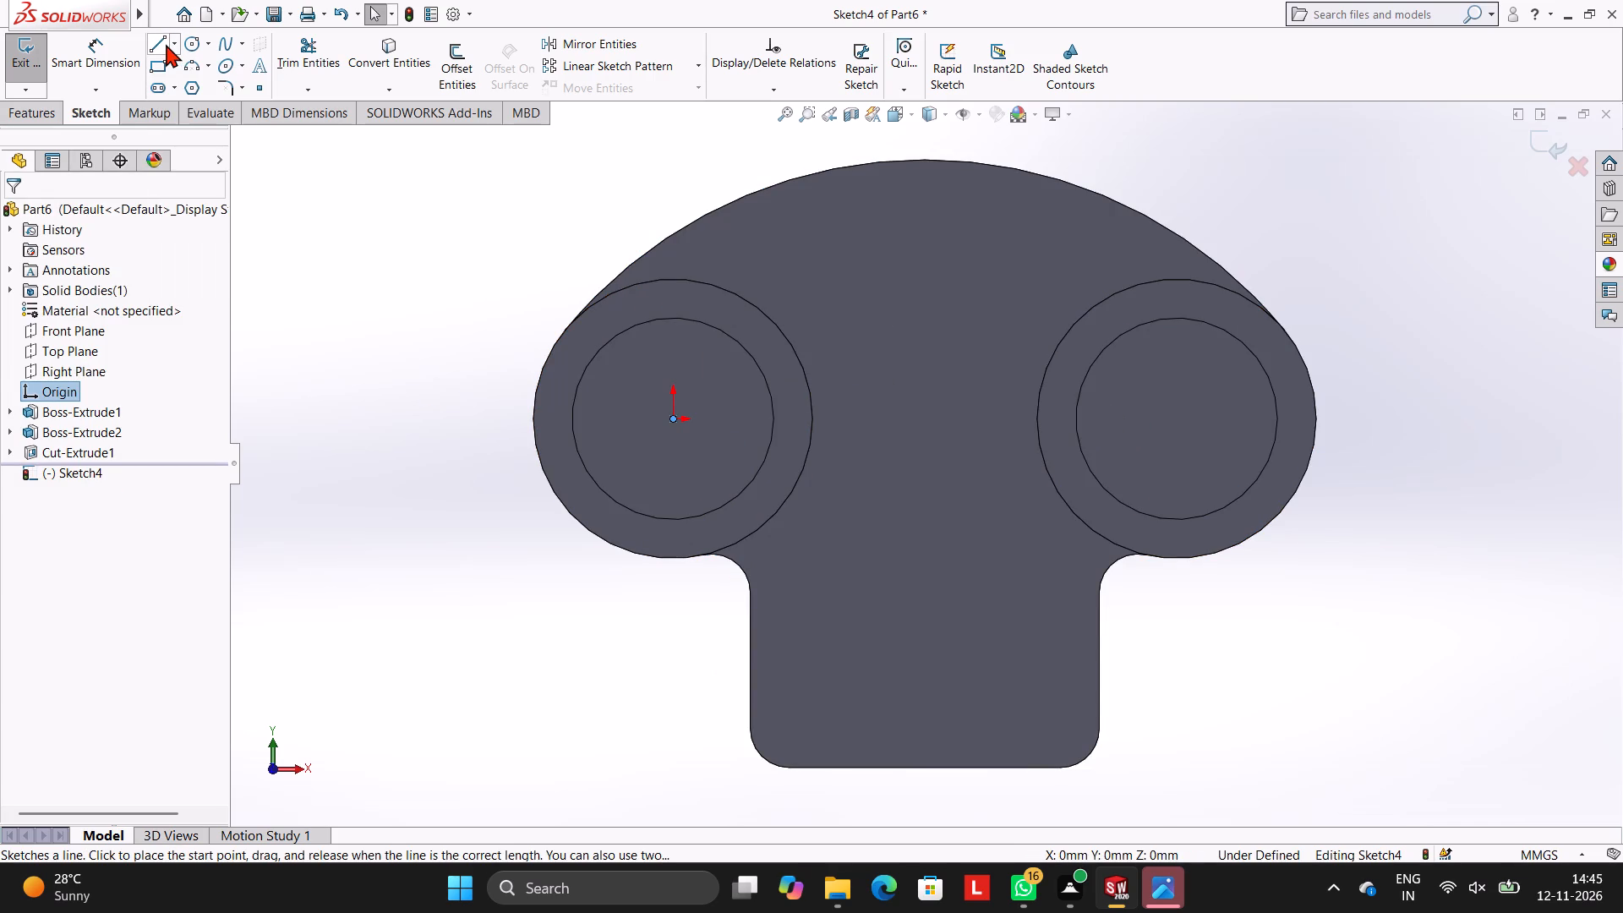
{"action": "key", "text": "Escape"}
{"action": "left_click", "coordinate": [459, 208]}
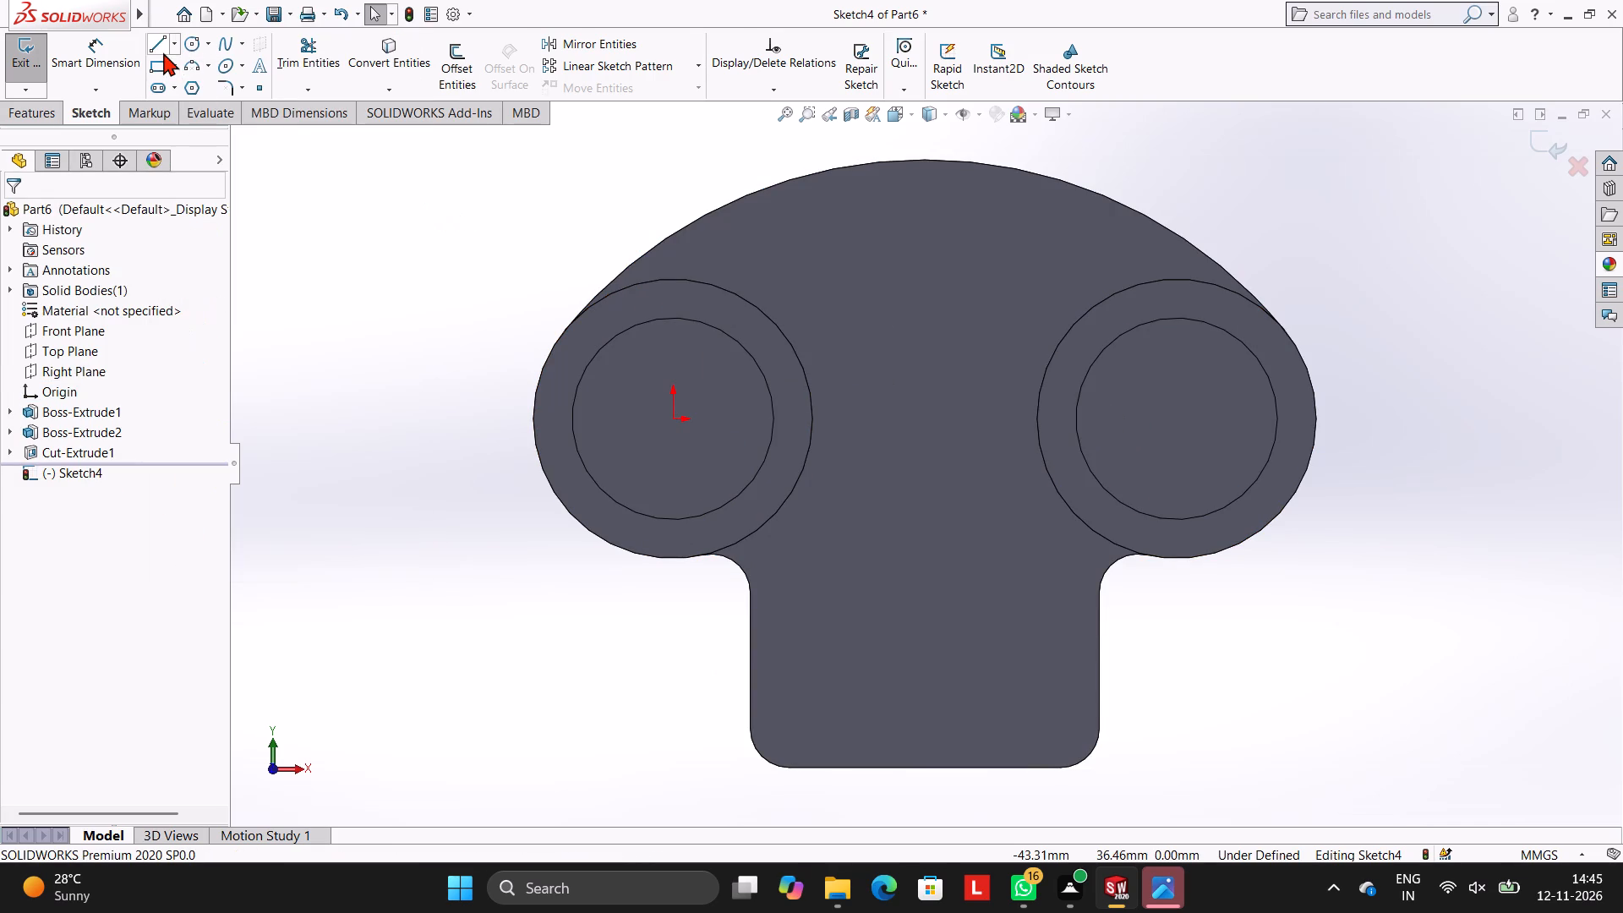
Draw a horizontal line from the origin to the right boss's centre.
{"action": "left_click", "coordinate": [162, 51]}
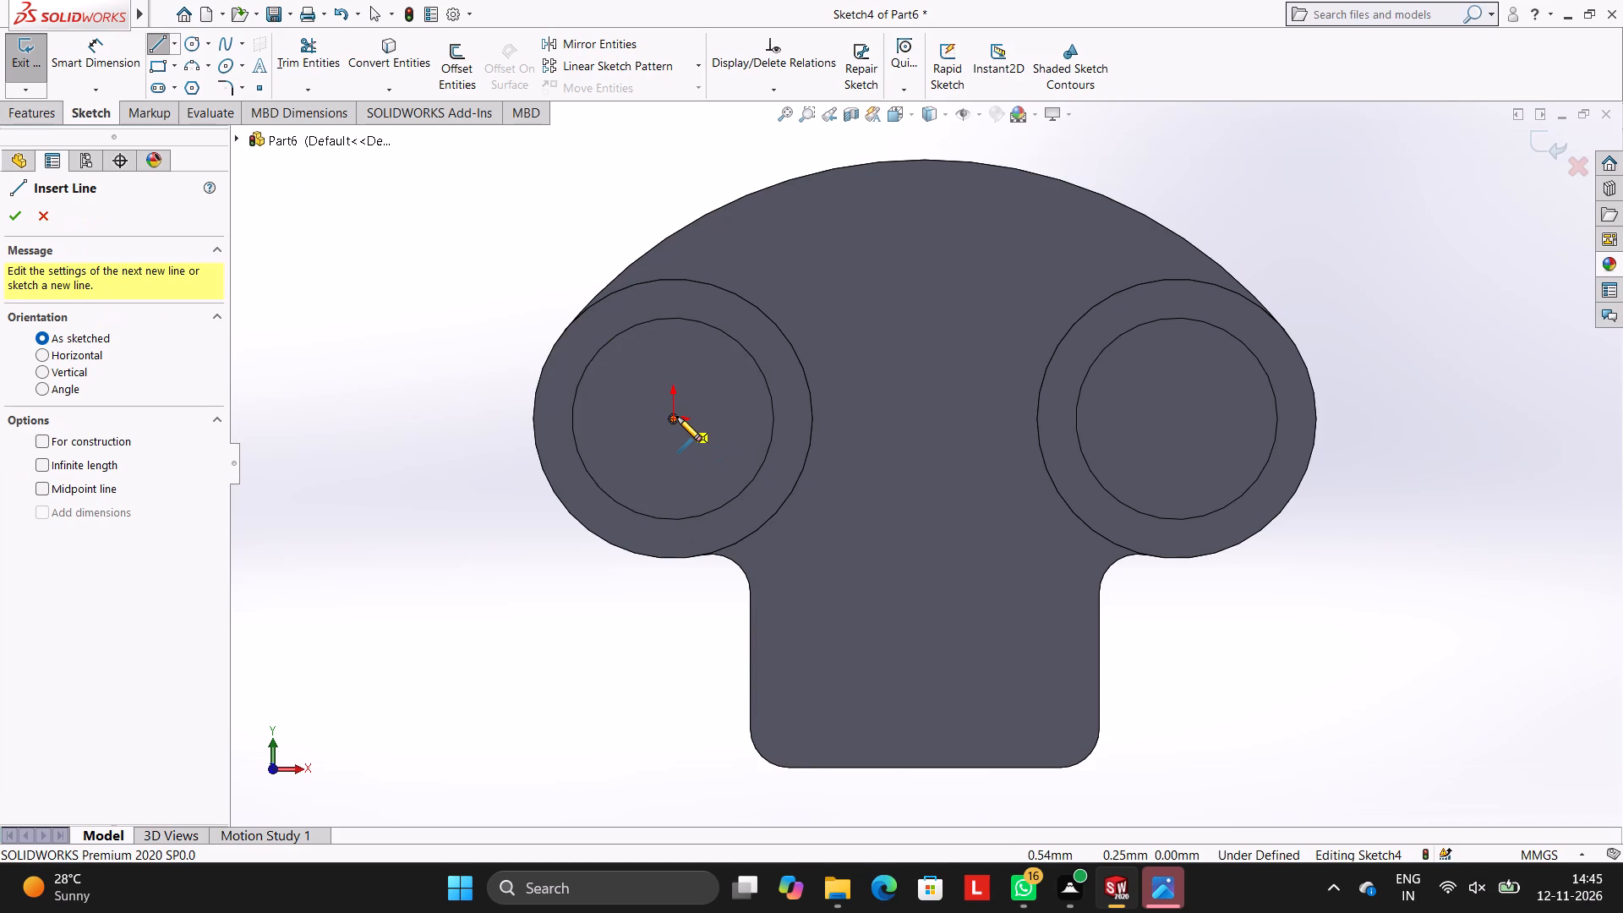
{"action": "left_click", "coordinate": [677, 417]}
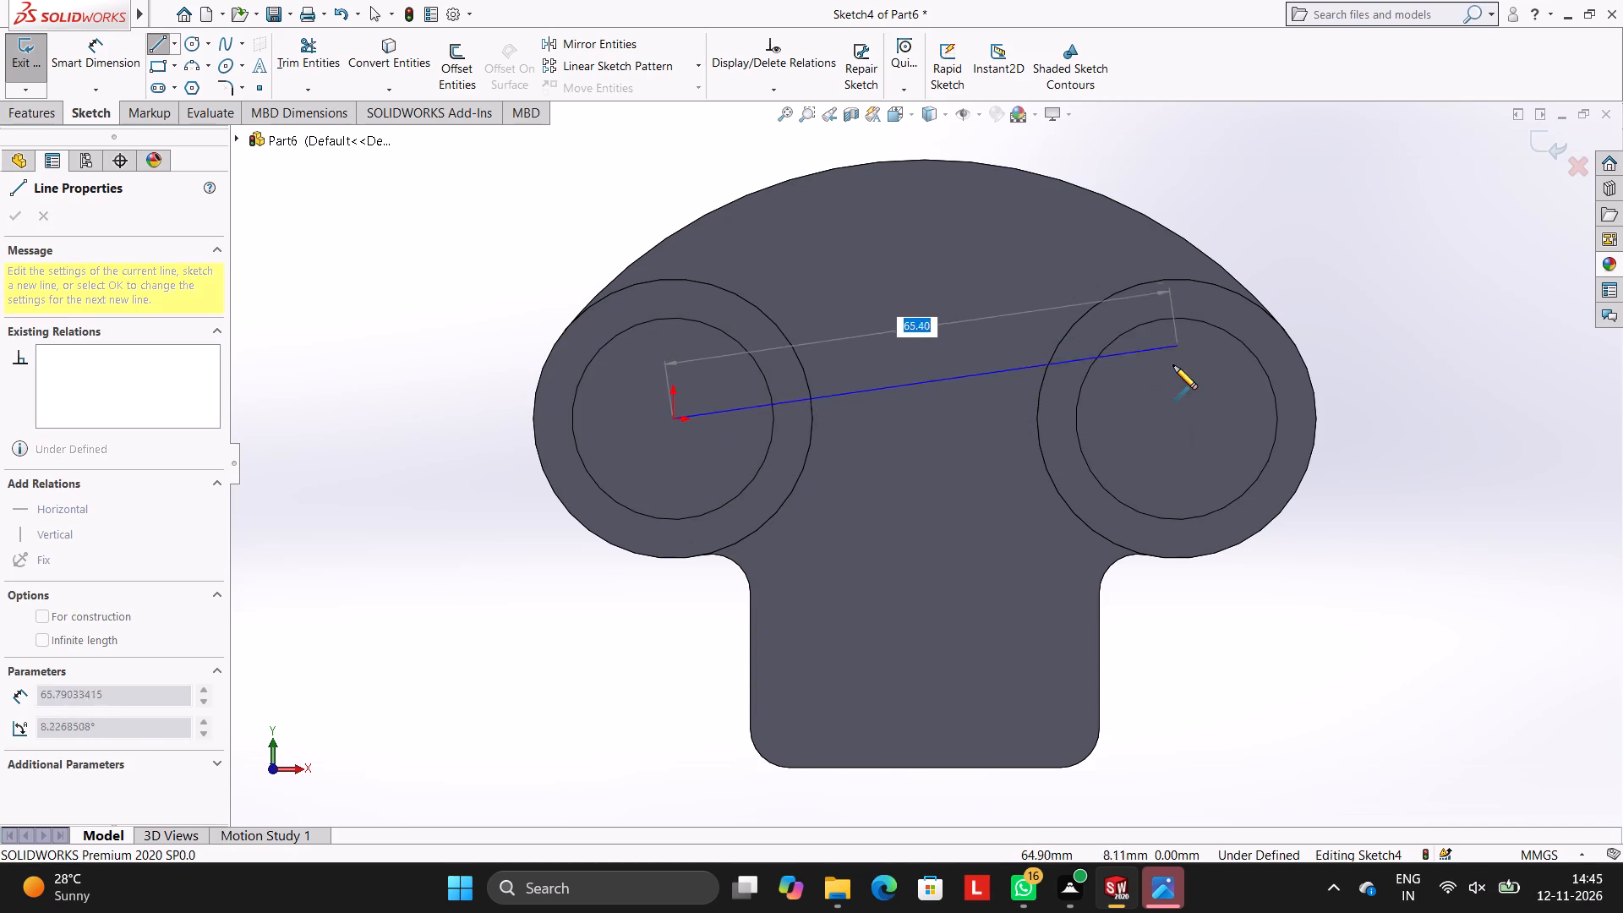
{"action": "left_click", "coordinate": [1176, 417]}
{"action": "key", "text": "Escape"}
{"action": "key", "text": "Escape"}
{"action": "key", "text": "Escape"}
{"action": "key", "text": "Escape"}
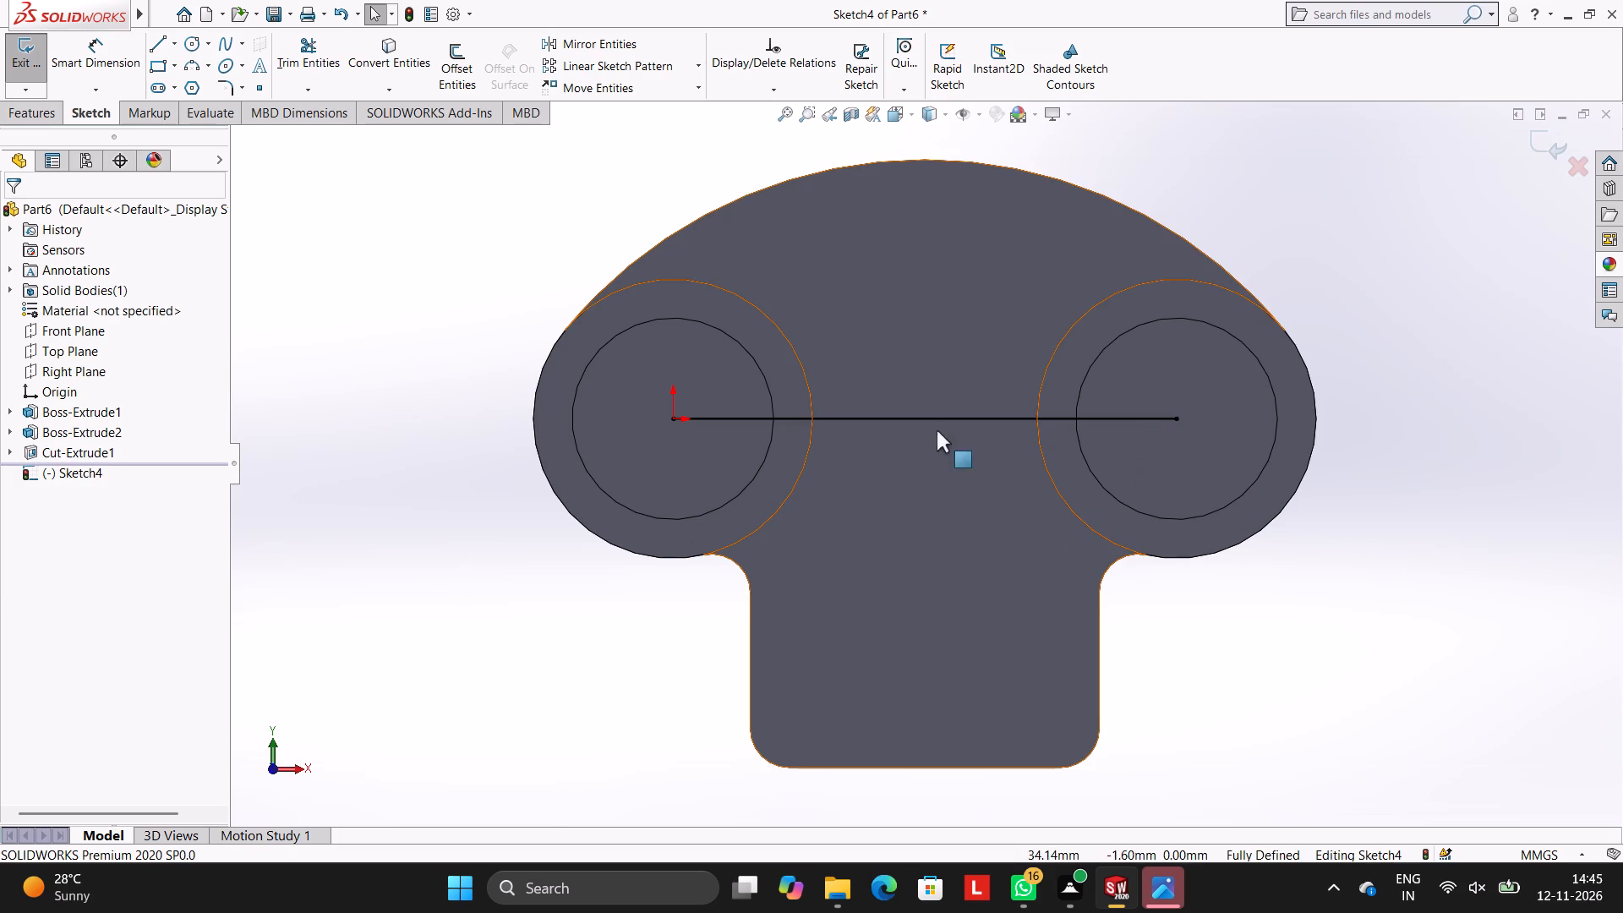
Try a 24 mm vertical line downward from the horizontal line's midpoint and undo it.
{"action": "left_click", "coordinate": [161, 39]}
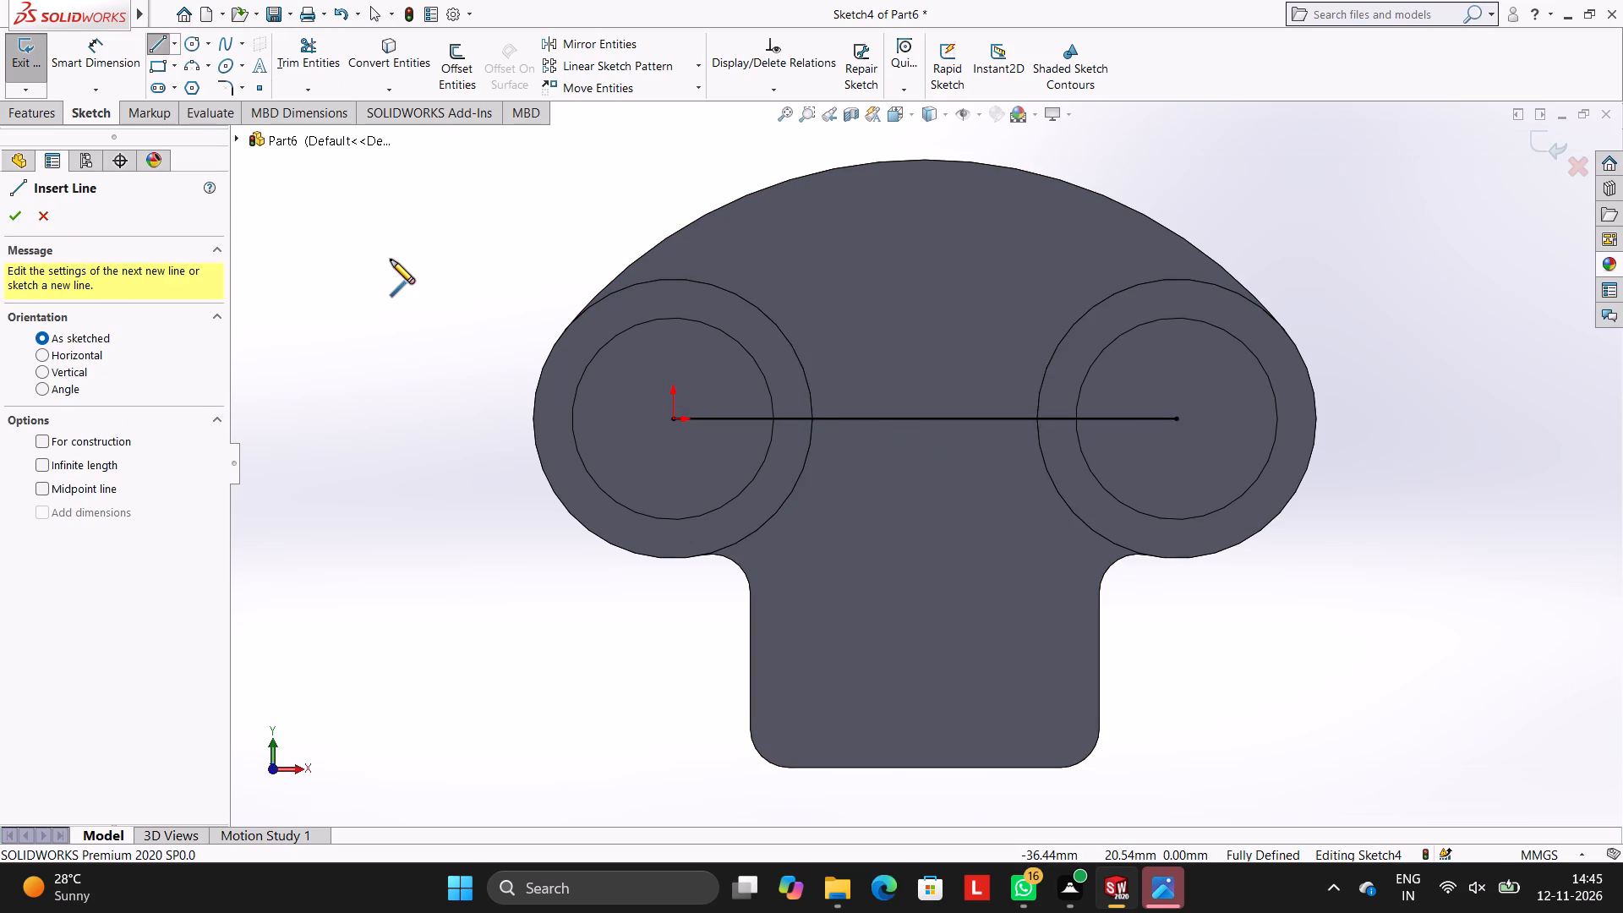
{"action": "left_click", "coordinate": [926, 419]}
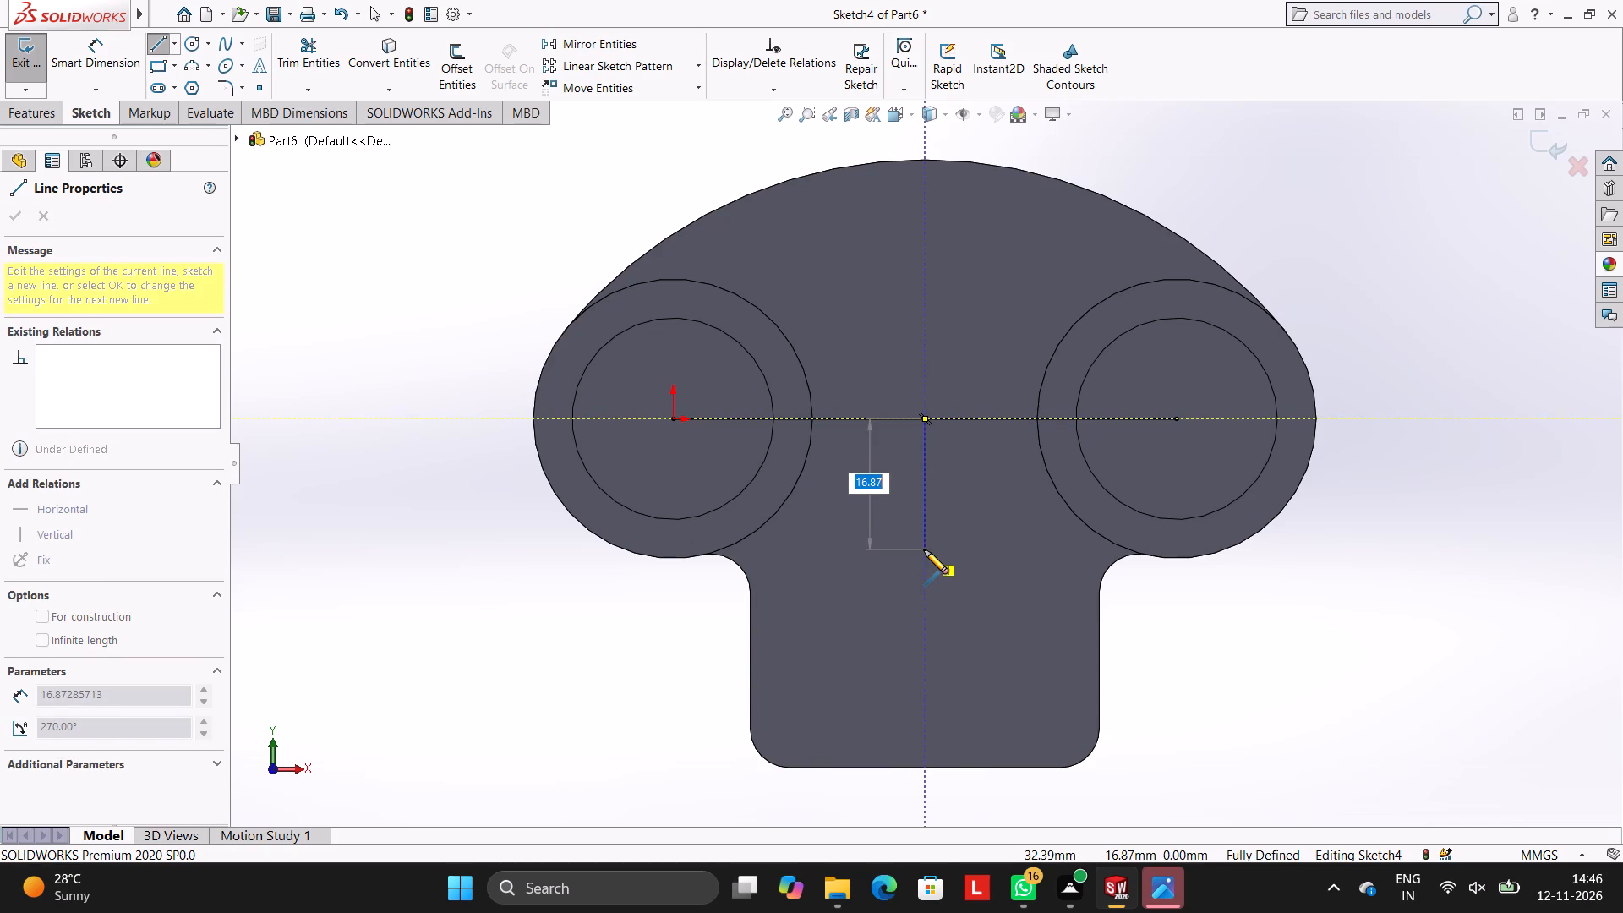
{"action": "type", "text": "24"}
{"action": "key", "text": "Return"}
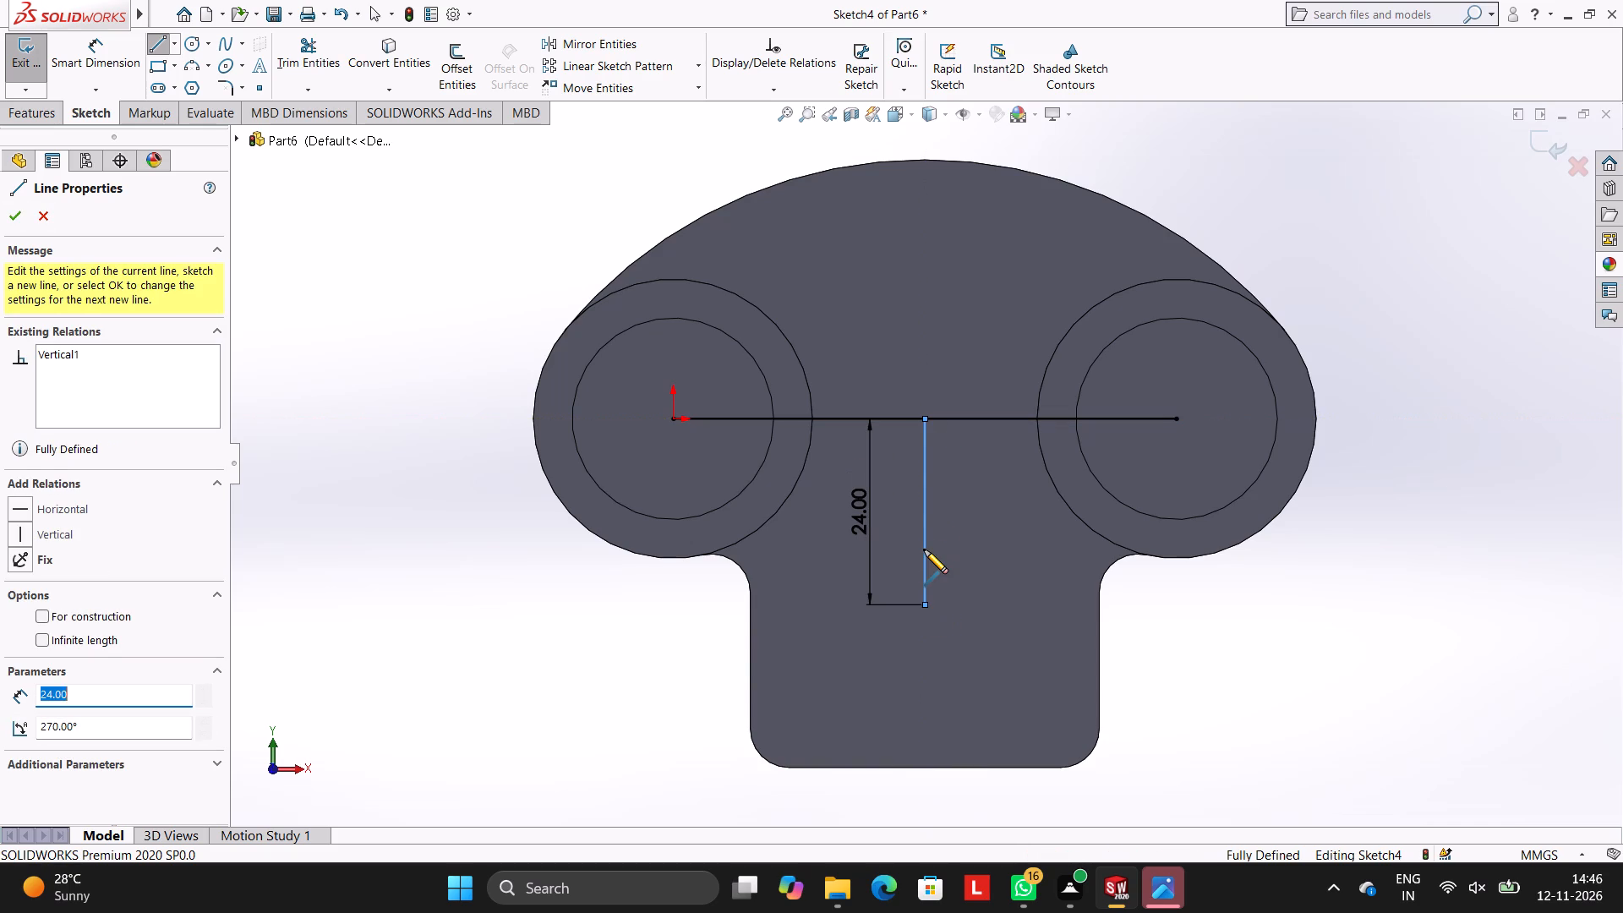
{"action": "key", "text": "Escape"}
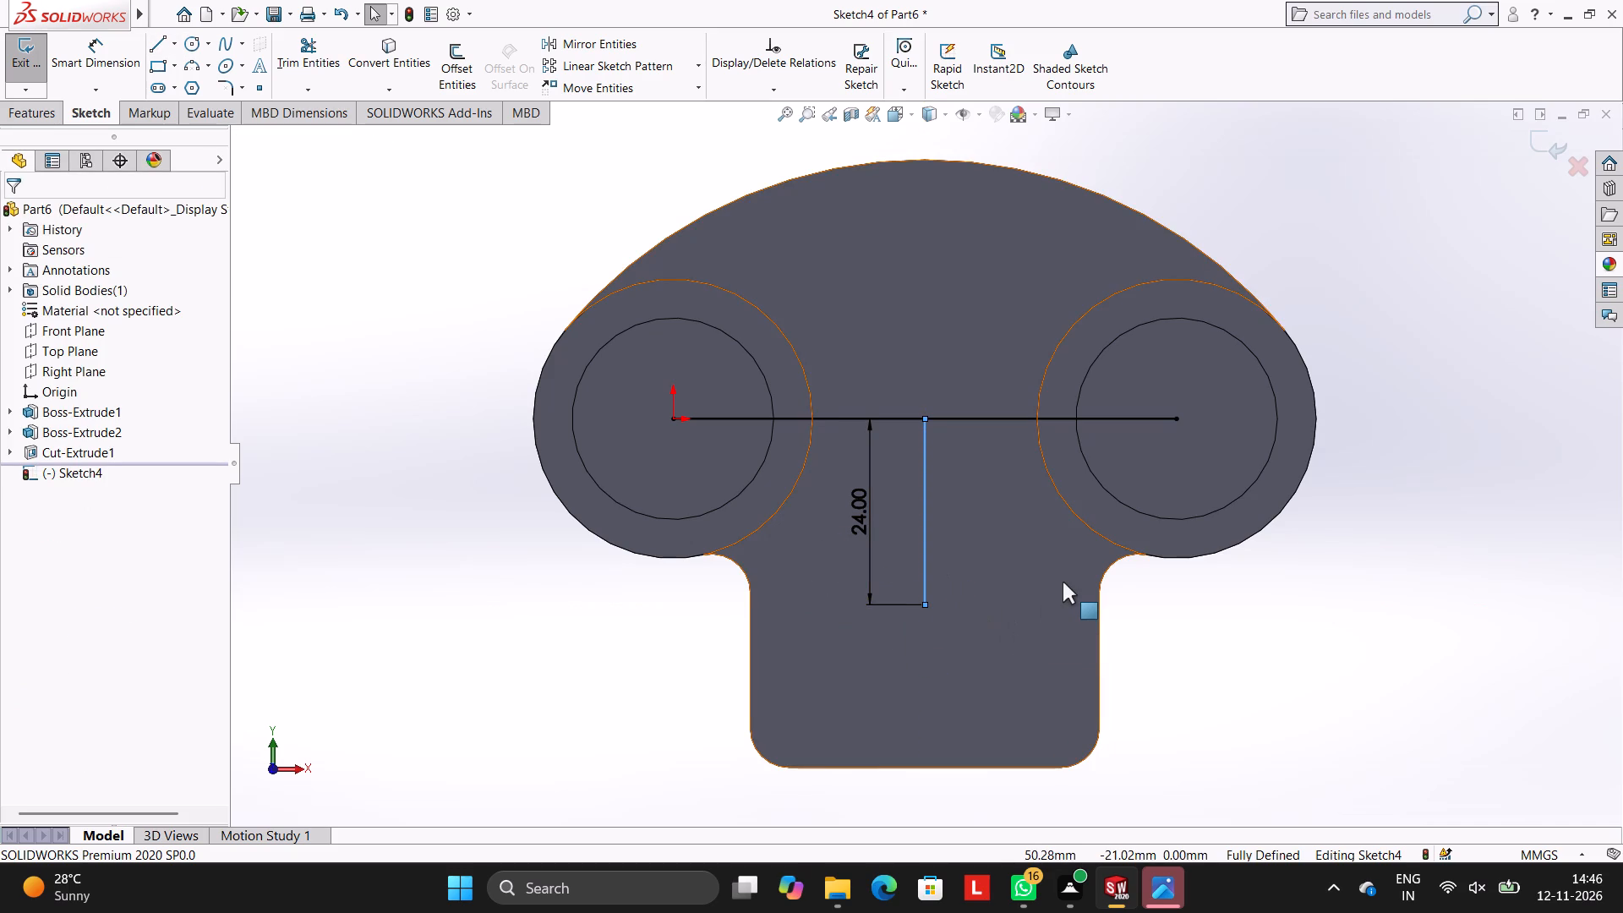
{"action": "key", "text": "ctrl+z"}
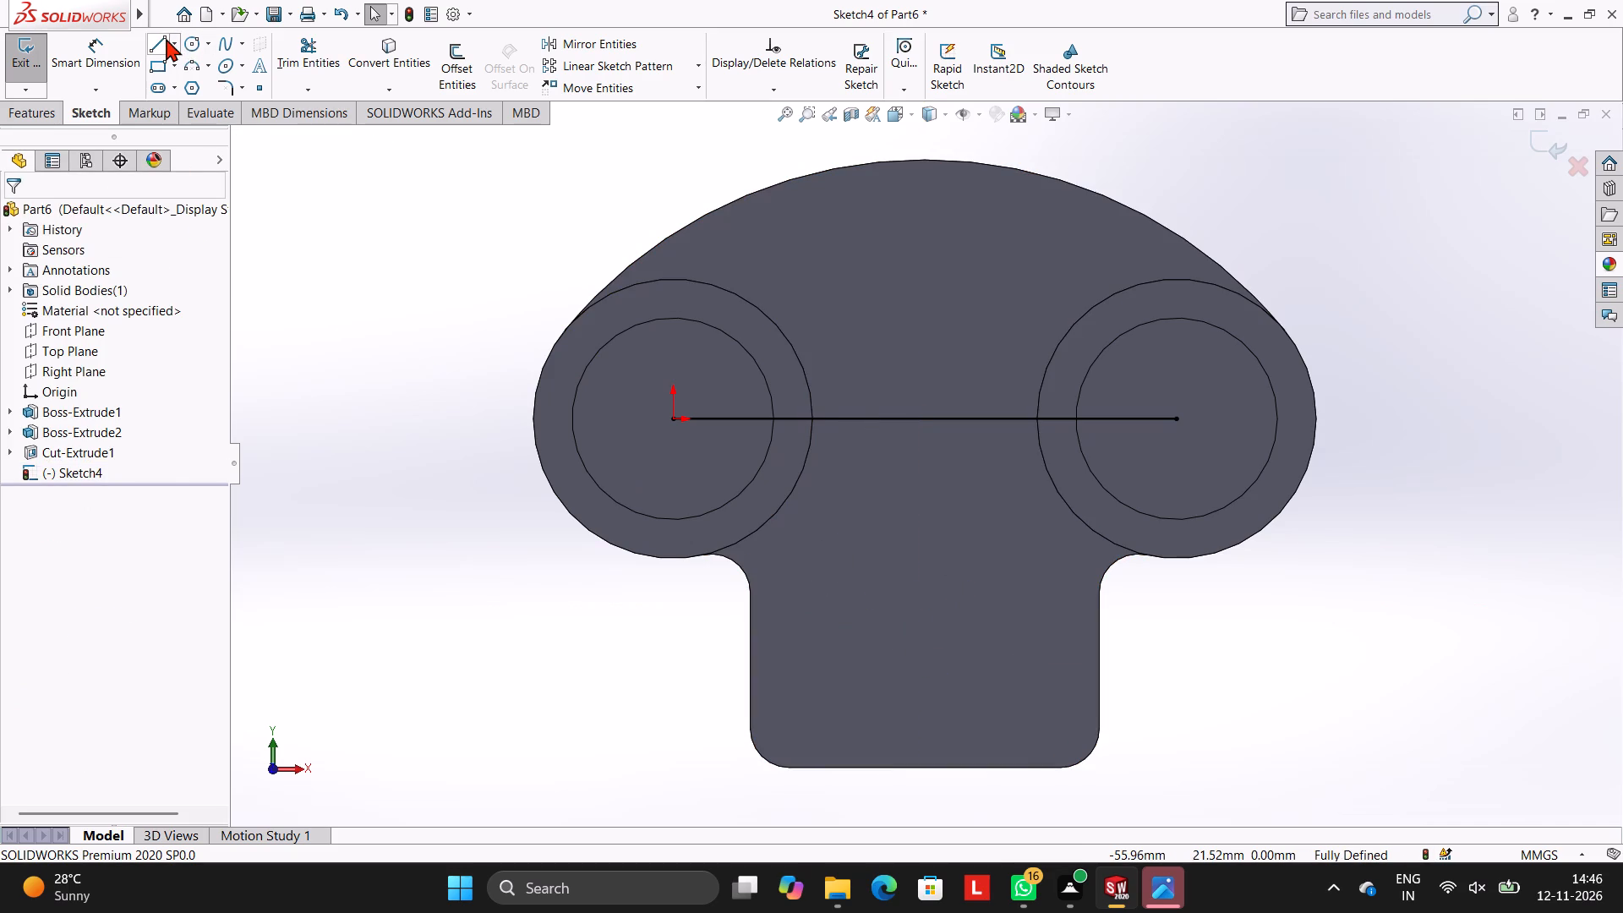
Draw a vertical line 30 mm long downward from the horizontal line's midpoint.
{"action": "left_click", "coordinate": [166, 38]}
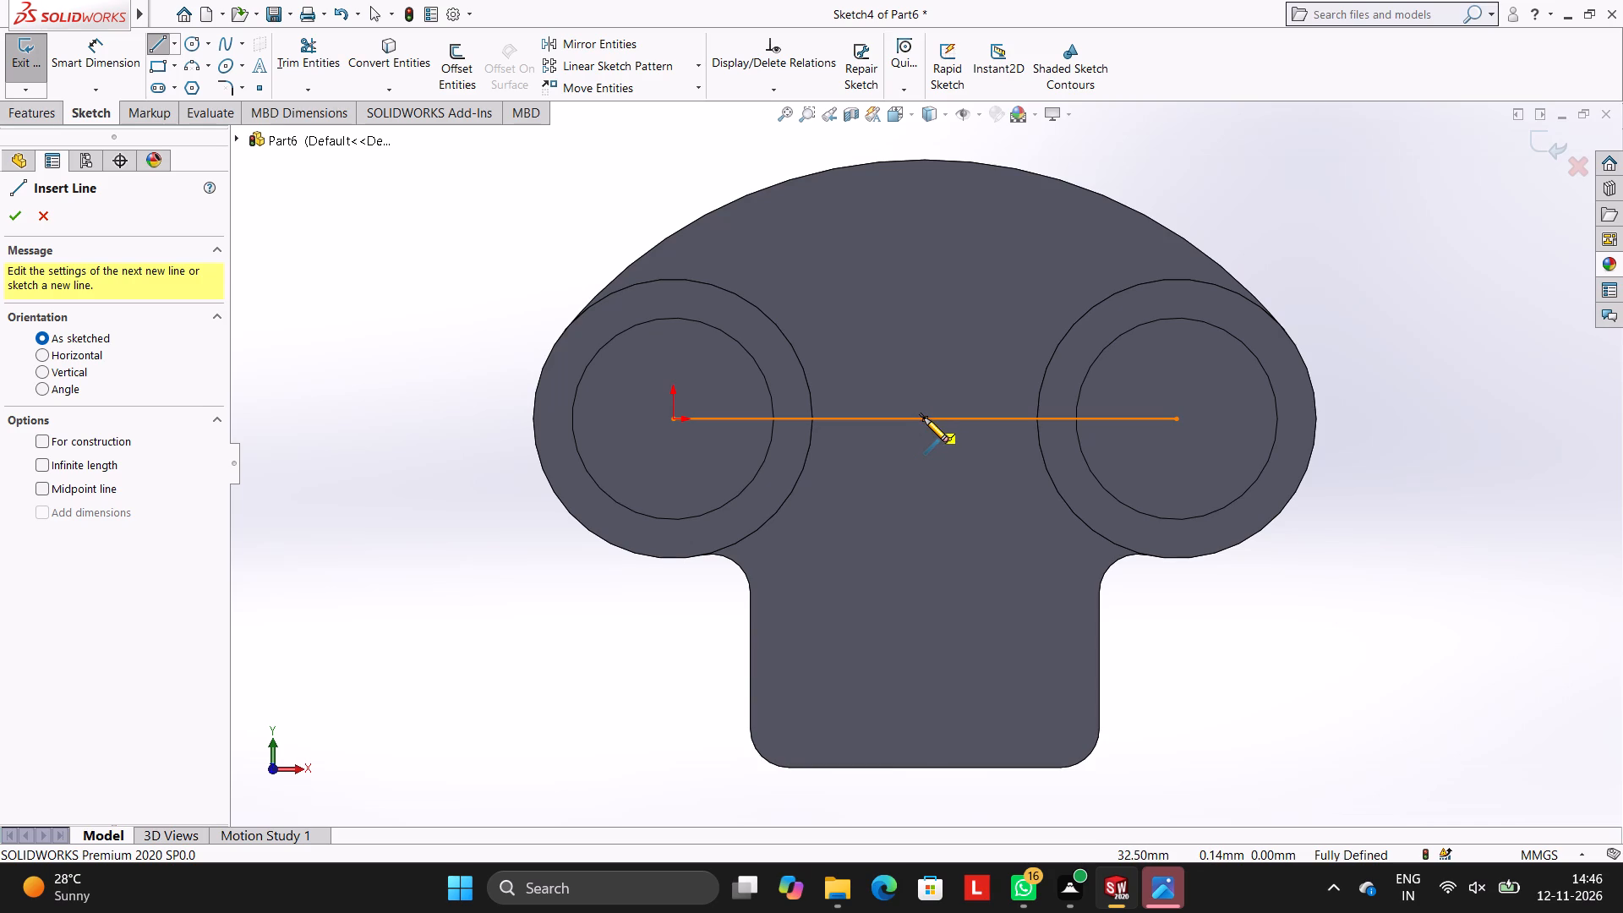
{"action": "left_click", "coordinate": [924, 418]}
{"action": "type", "text": "30"}
{"action": "key", "text": "Return"}
{"action": "key", "text": "Escape"}
{"action": "key", "text": "Escape"}
{"action": "key", "text": "Escape"}
{"action": "key", "text": "Escape"}
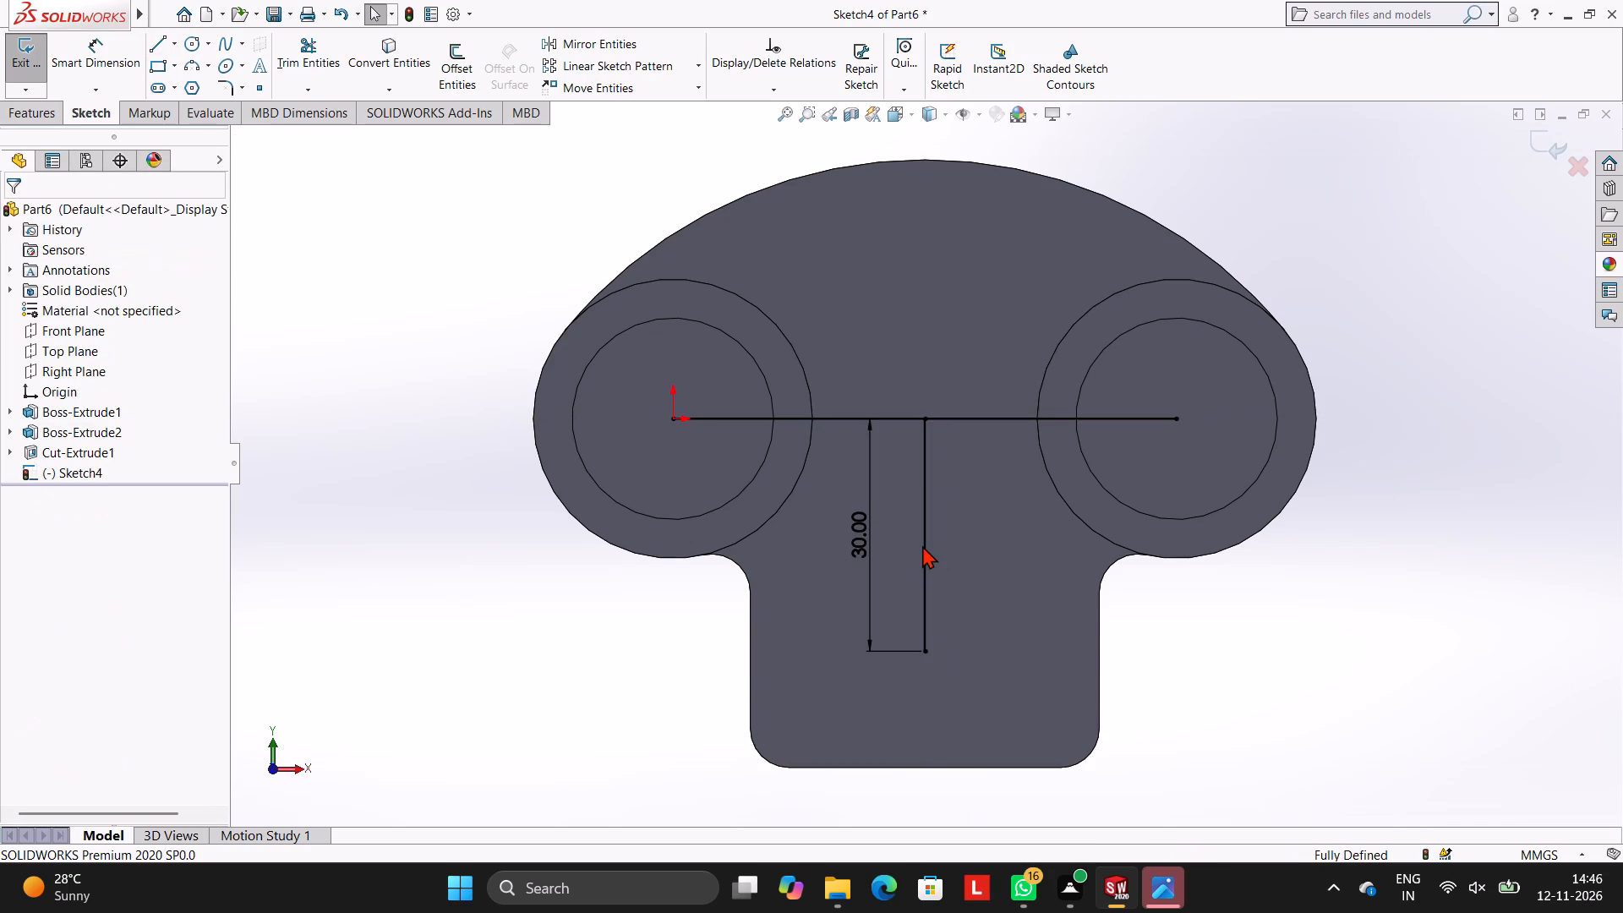
{"action": "key", "text": "Escape"}
{"action": "key", "text": "Escape"}
{"action": "key", "text": "Escape"}
{"action": "key", "text": "Escape"}
{"action": "key", "text": "Escape"}
{"action": "key", "text": "Escape"}
{"action": "key", "text": "Escape"}
{"action": "key", "text": "Escape"}
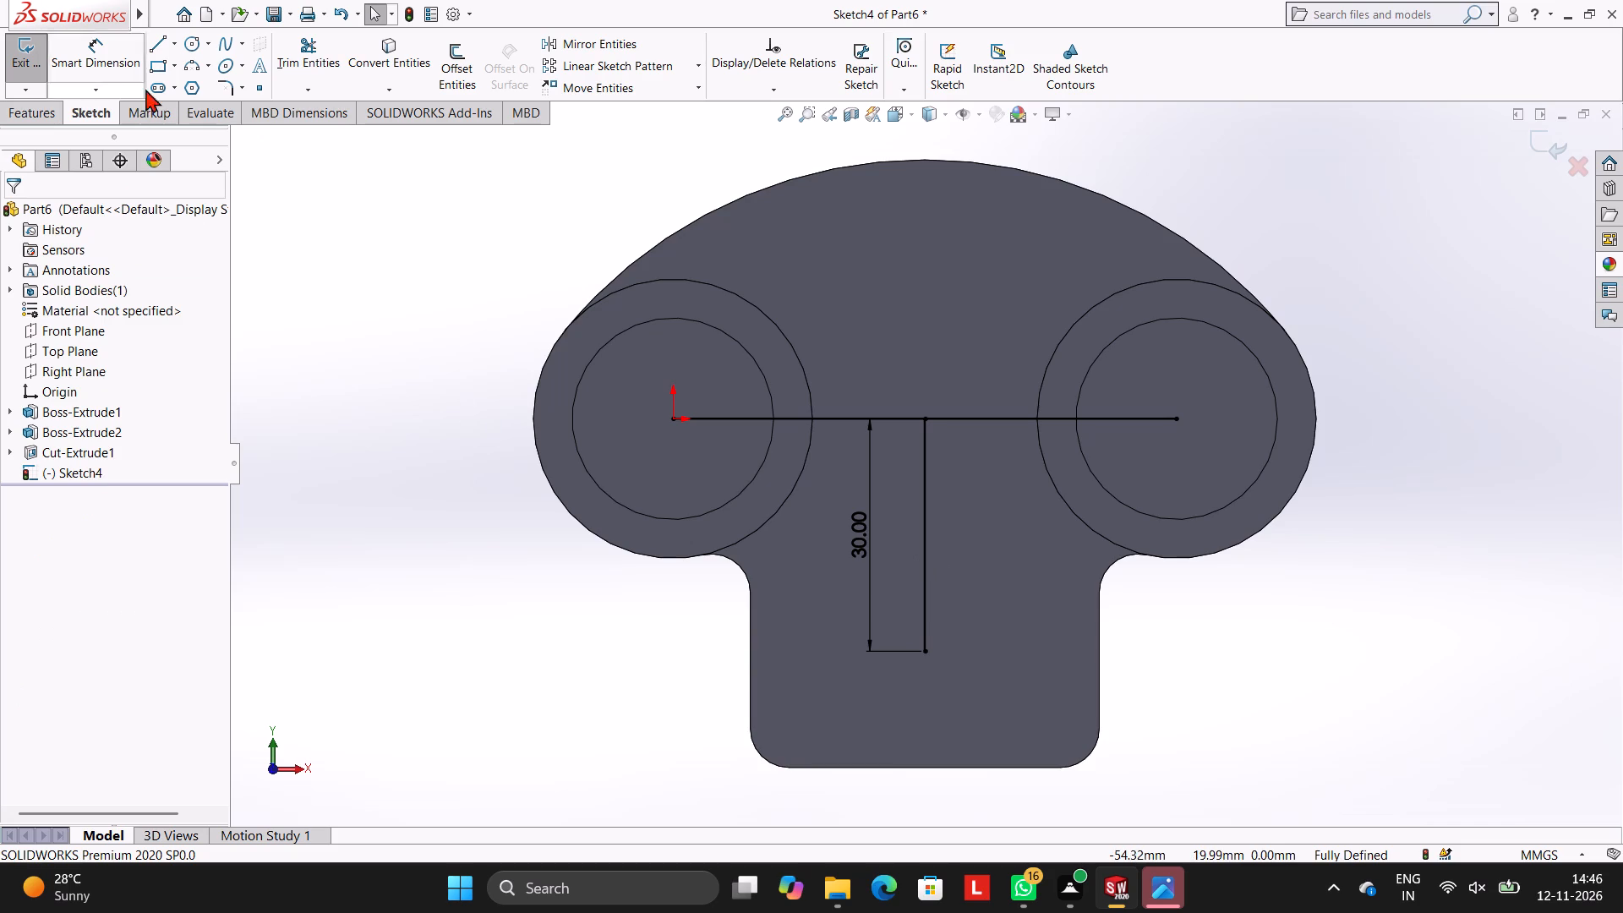
Draw a circle of 6 mm radius at each end of the 30 mm vertical line.
{"action": "left_click", "coordinate": [187, 44]}
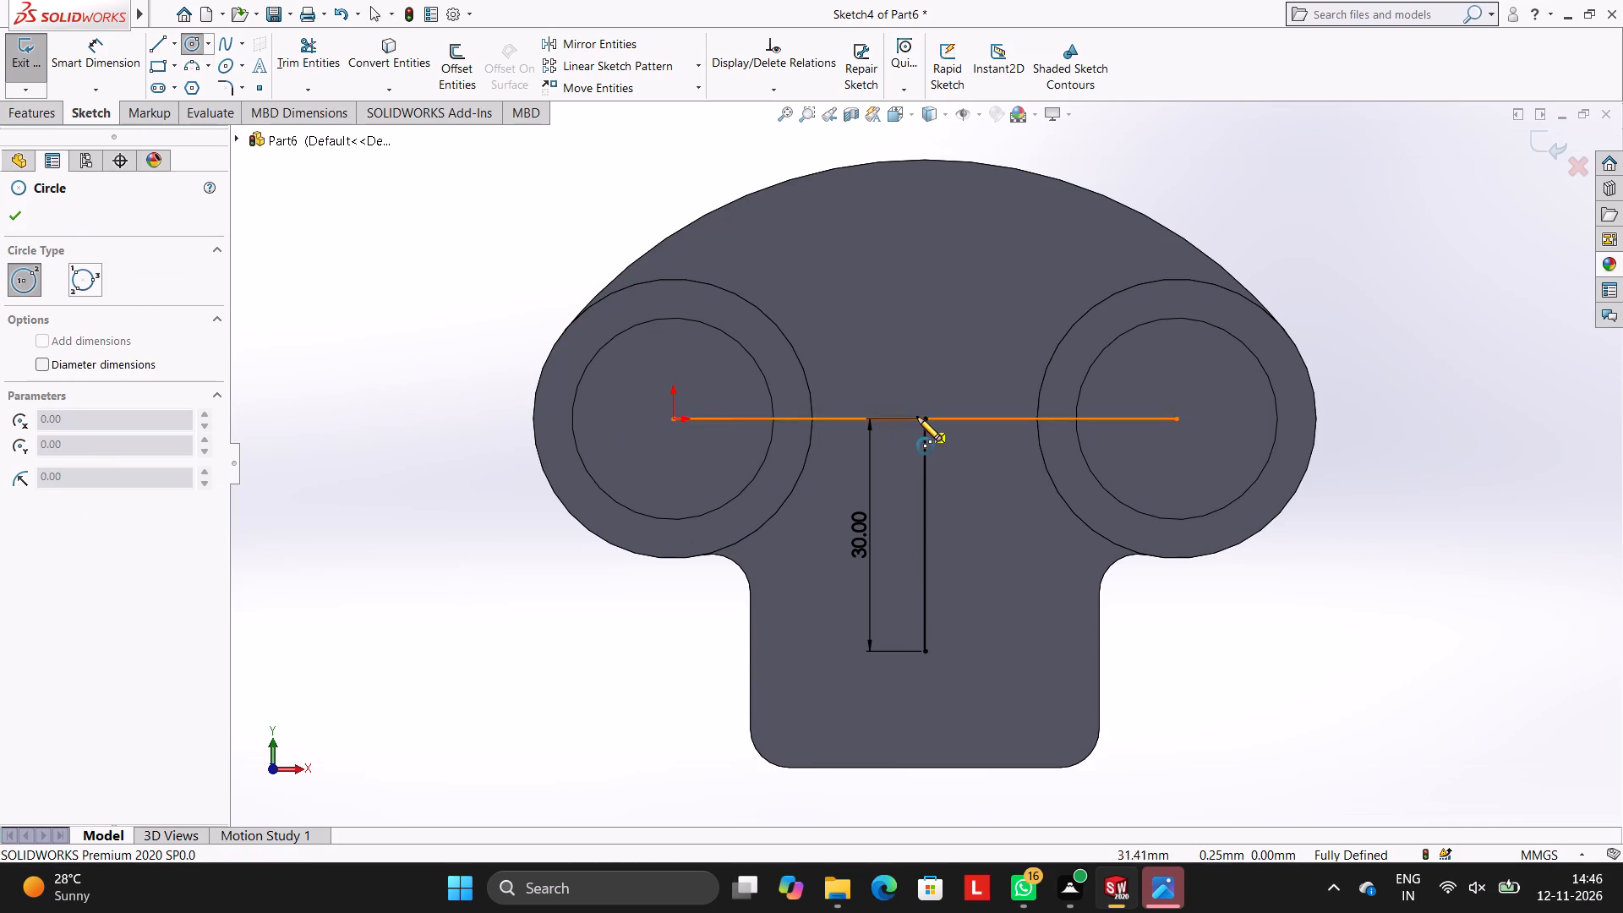
{"action": "left_click", "coordinate": [926, 417]}
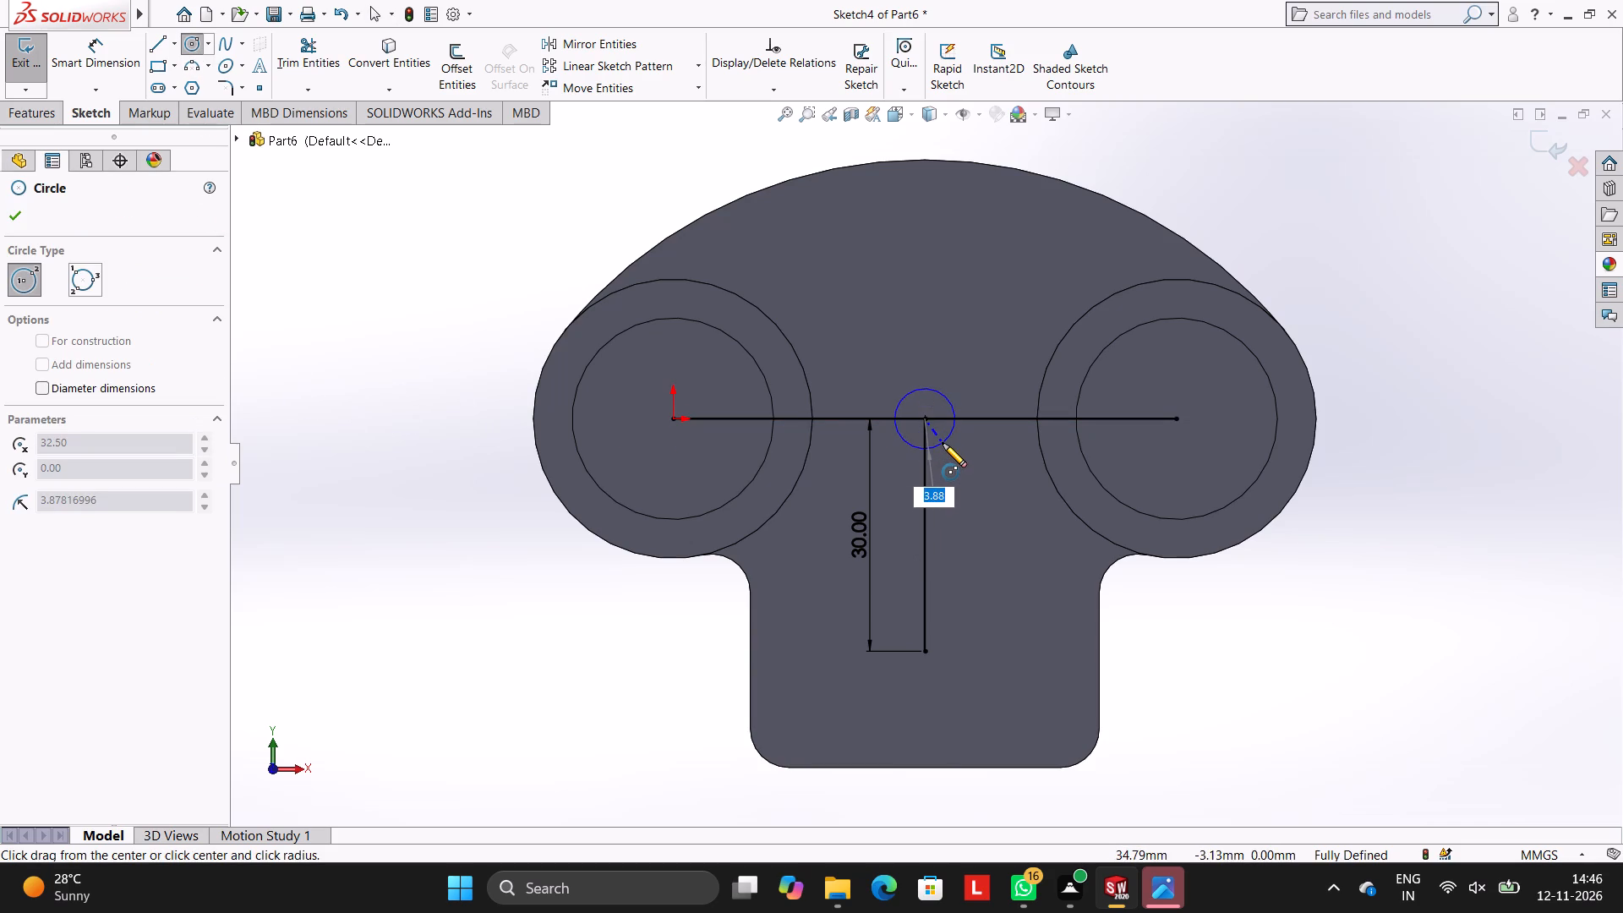
{"action": "key", "text": "6"}
{"action": "key", "text": "Return"}
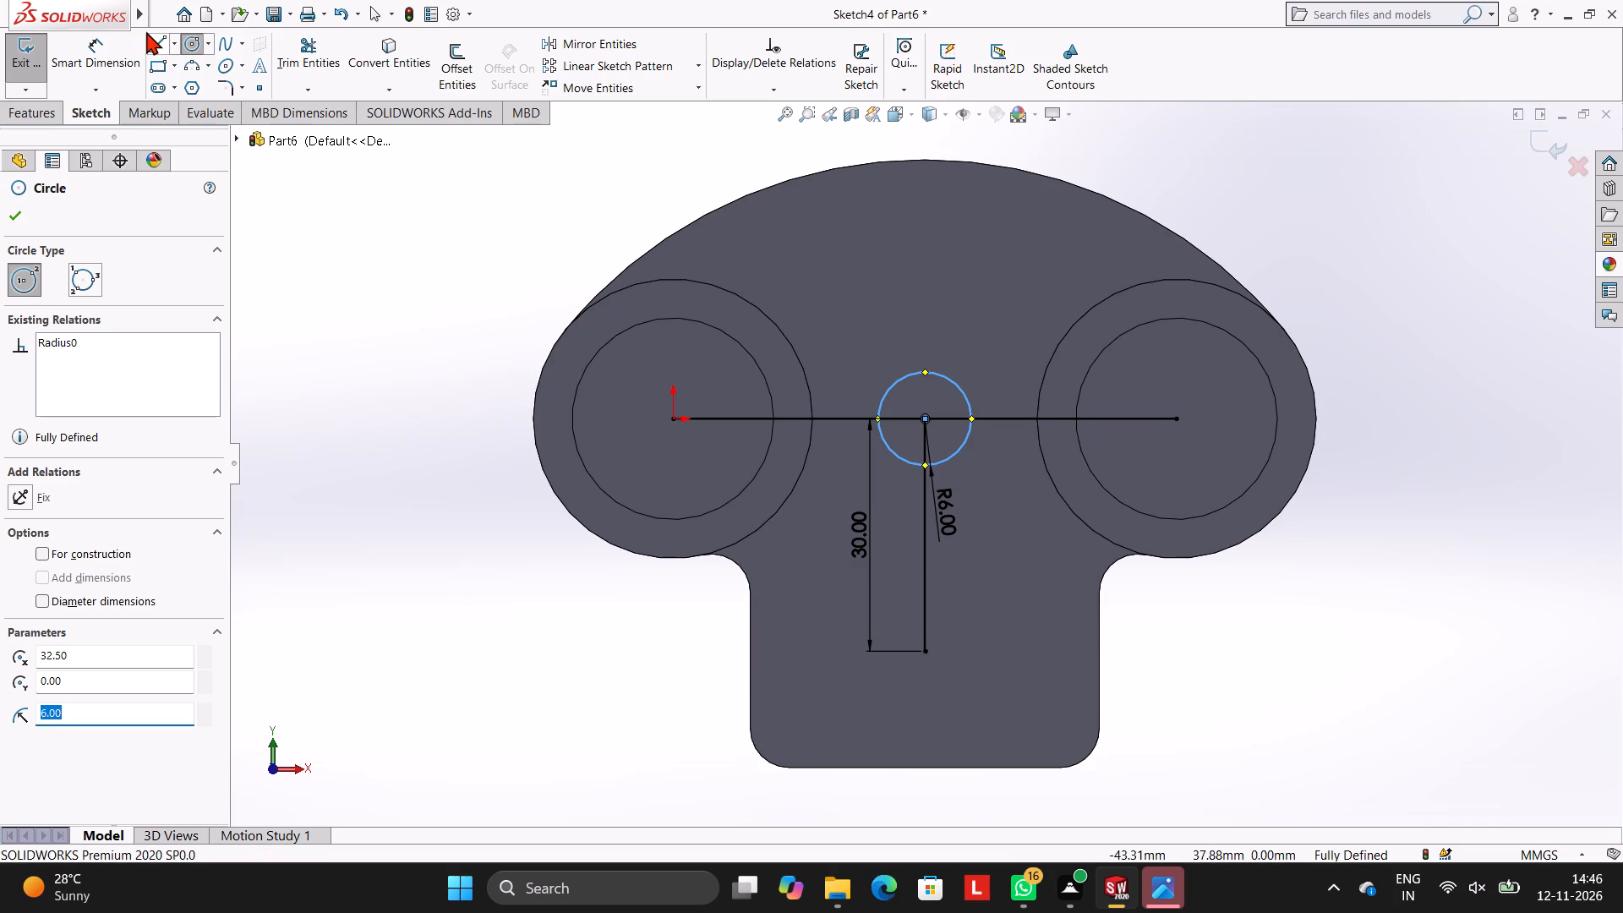
{"action": "left_click", "coordinate": [926, 652]}
{"action": "key", "text": "6"}
{"action": "key", "text": "Return"}
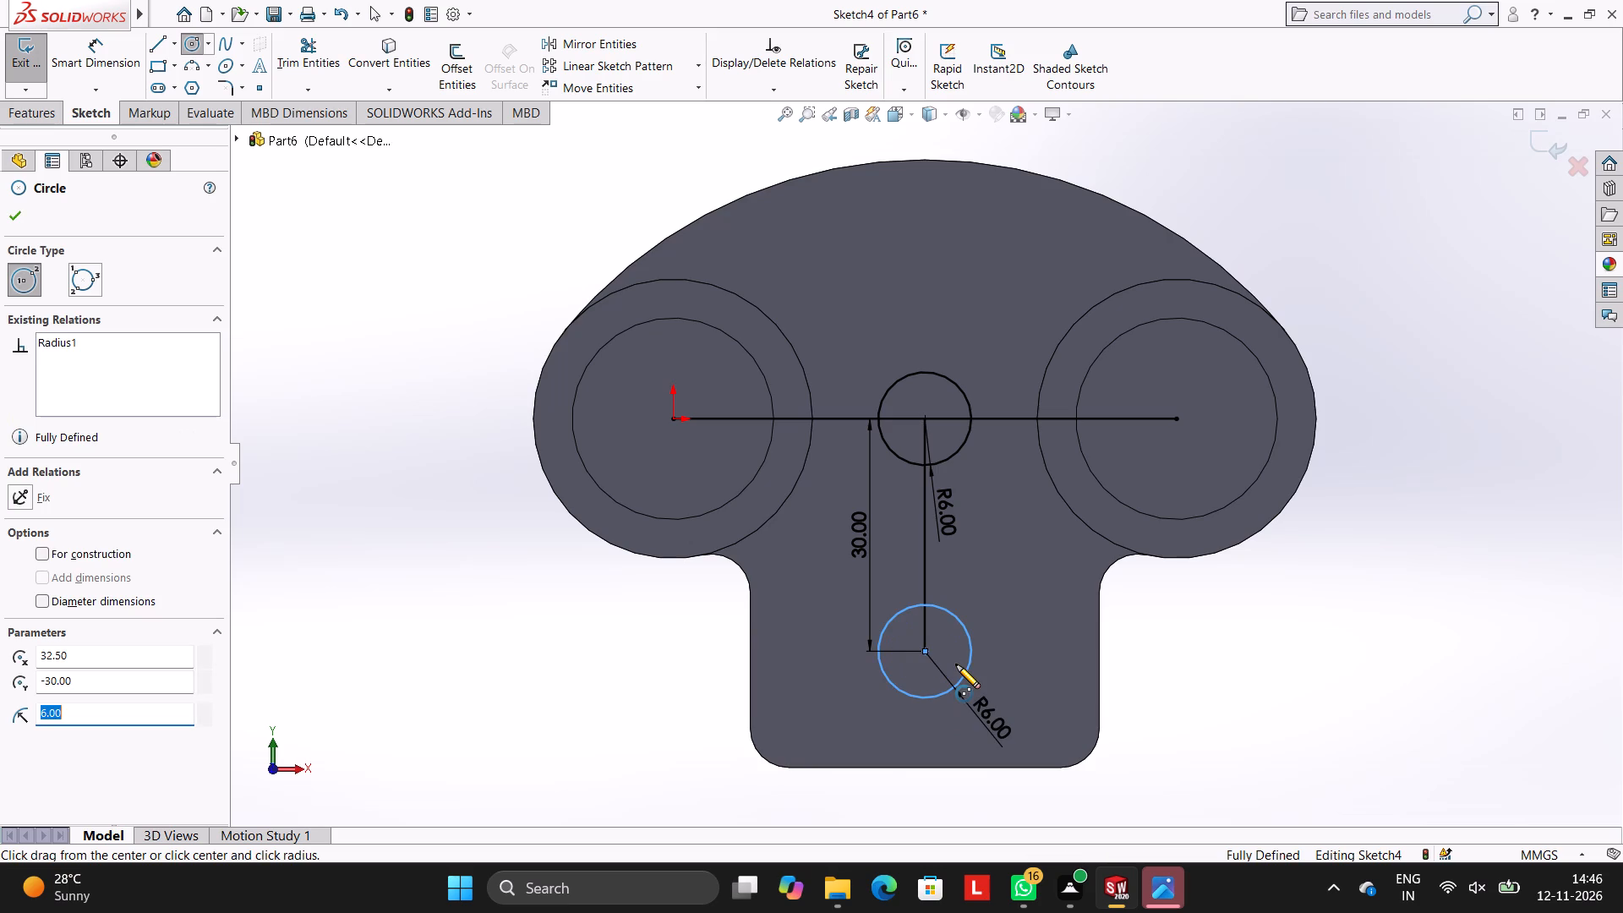
{"action": "key", "text": "Escape"}
{"action": "key", "text": "Escape"}
{"action": "key", "text": "Escape"}
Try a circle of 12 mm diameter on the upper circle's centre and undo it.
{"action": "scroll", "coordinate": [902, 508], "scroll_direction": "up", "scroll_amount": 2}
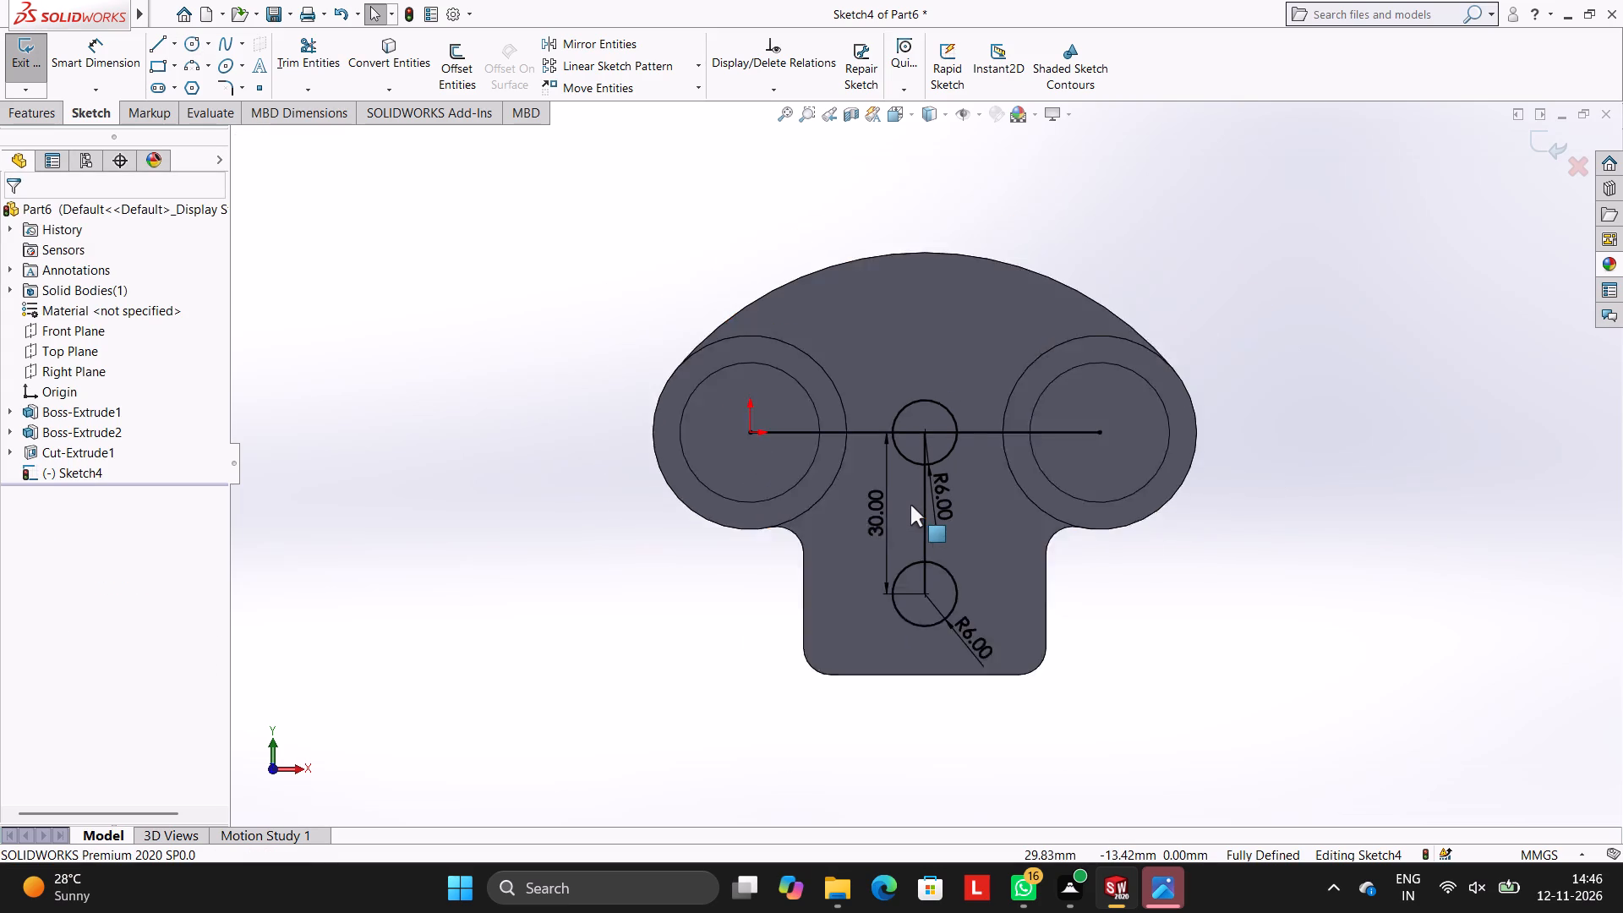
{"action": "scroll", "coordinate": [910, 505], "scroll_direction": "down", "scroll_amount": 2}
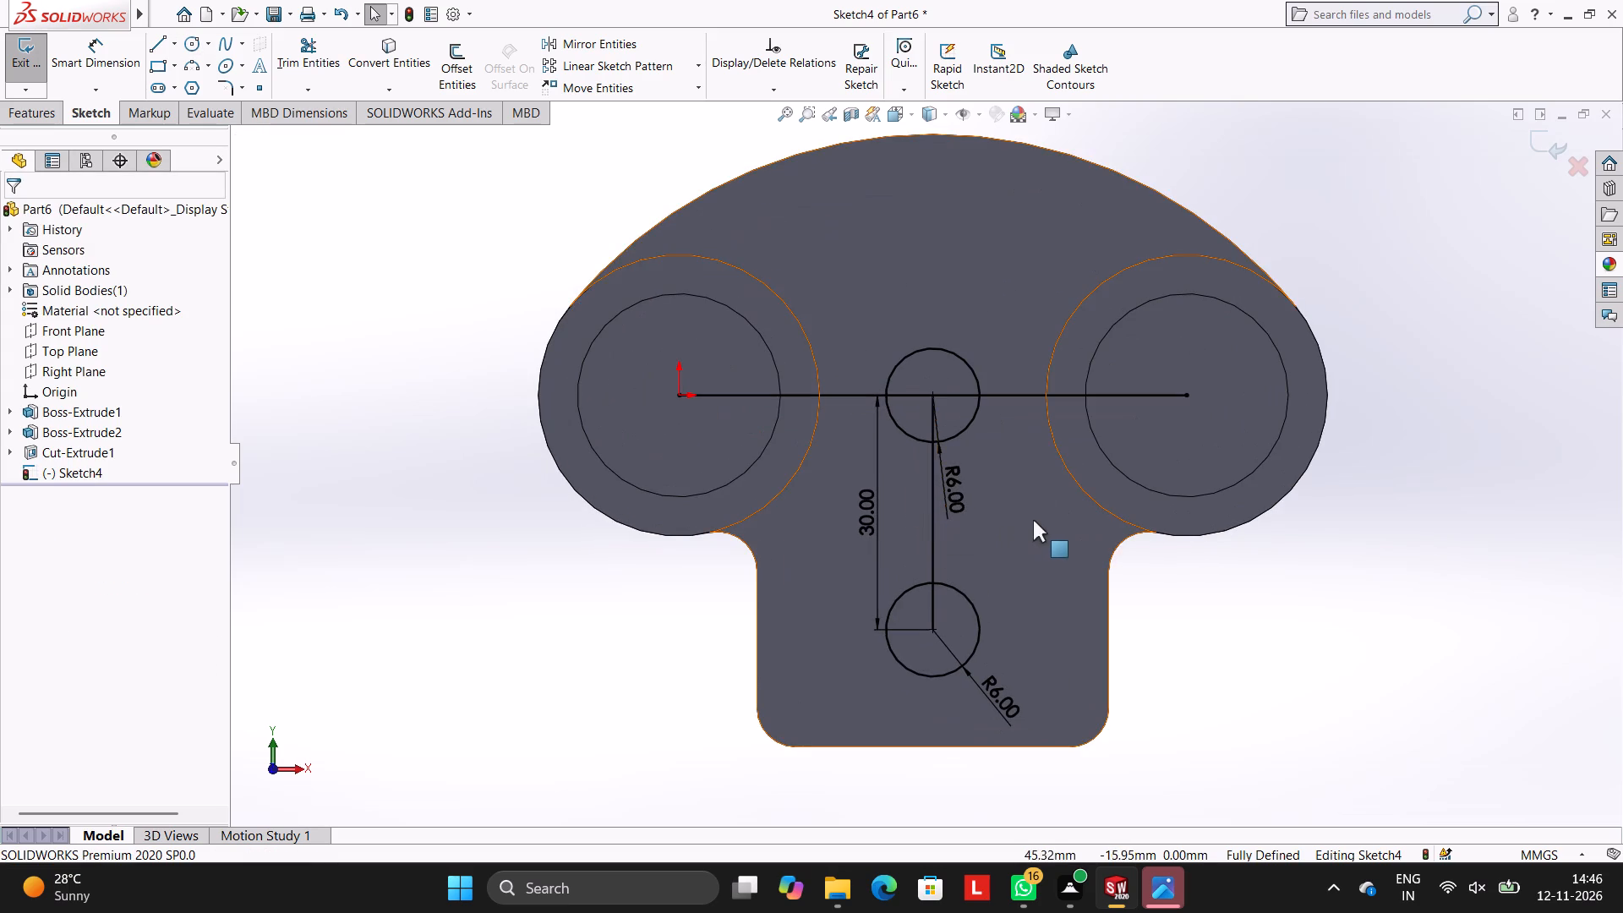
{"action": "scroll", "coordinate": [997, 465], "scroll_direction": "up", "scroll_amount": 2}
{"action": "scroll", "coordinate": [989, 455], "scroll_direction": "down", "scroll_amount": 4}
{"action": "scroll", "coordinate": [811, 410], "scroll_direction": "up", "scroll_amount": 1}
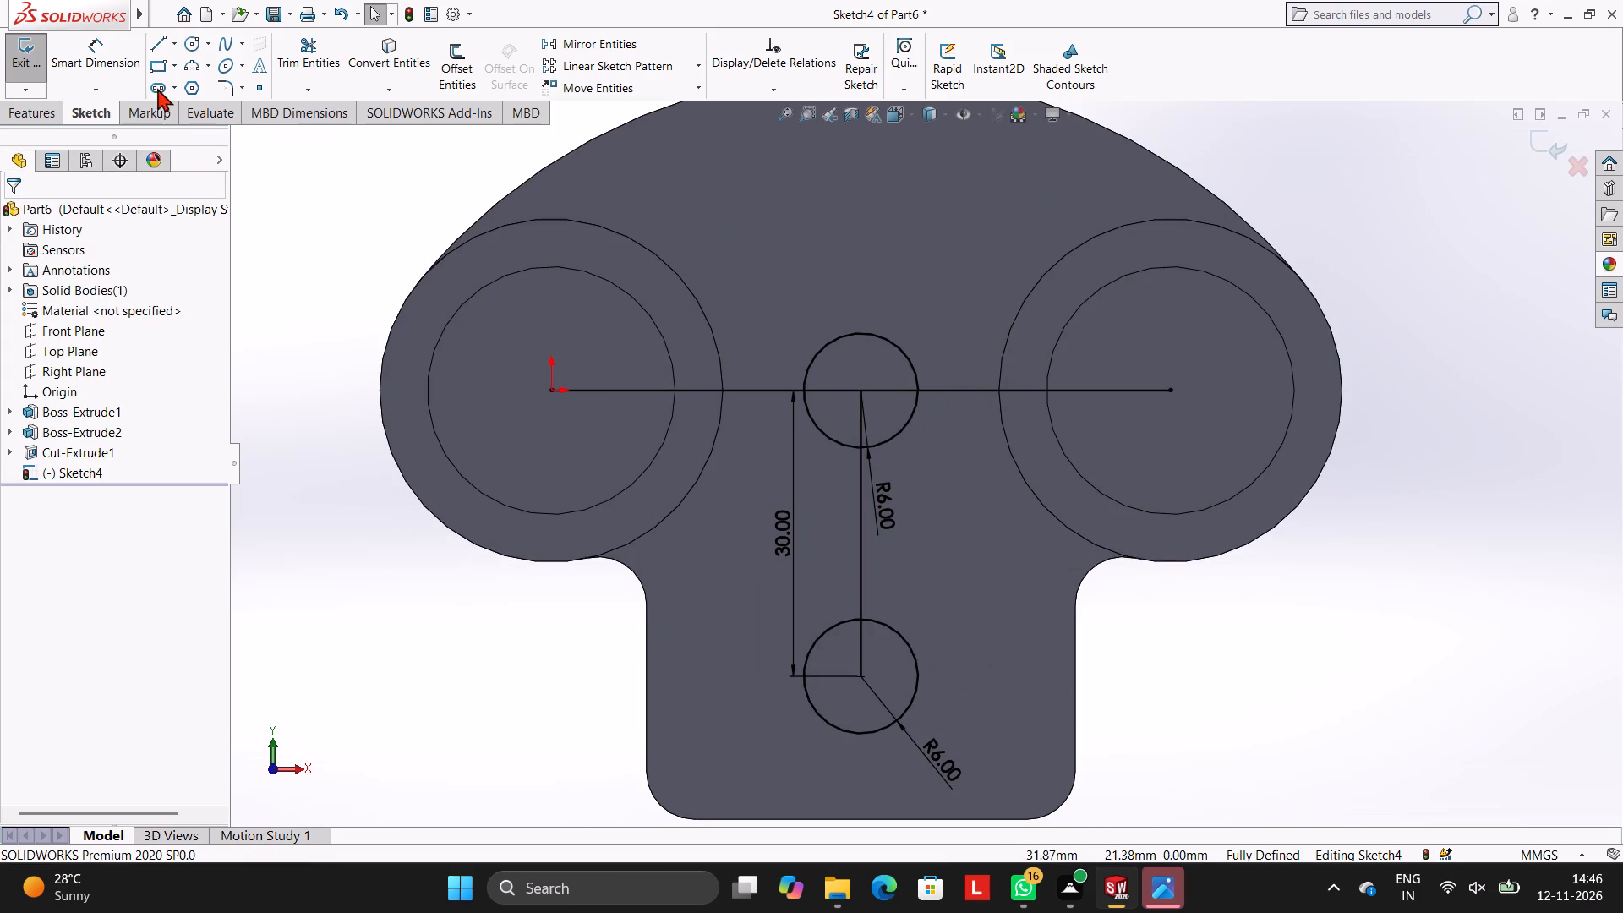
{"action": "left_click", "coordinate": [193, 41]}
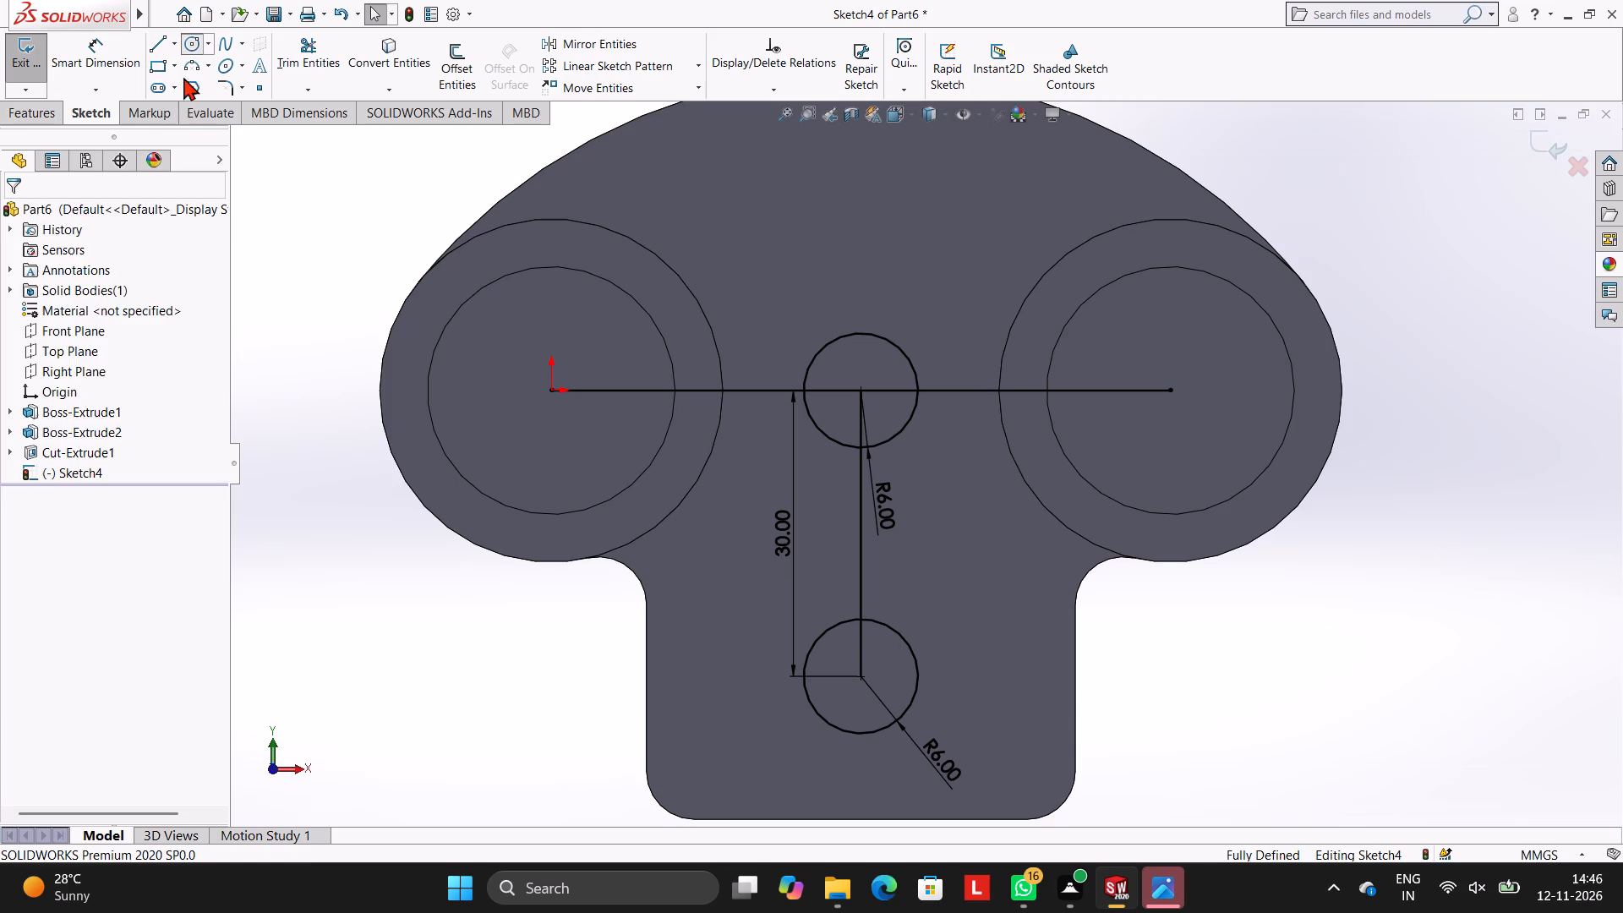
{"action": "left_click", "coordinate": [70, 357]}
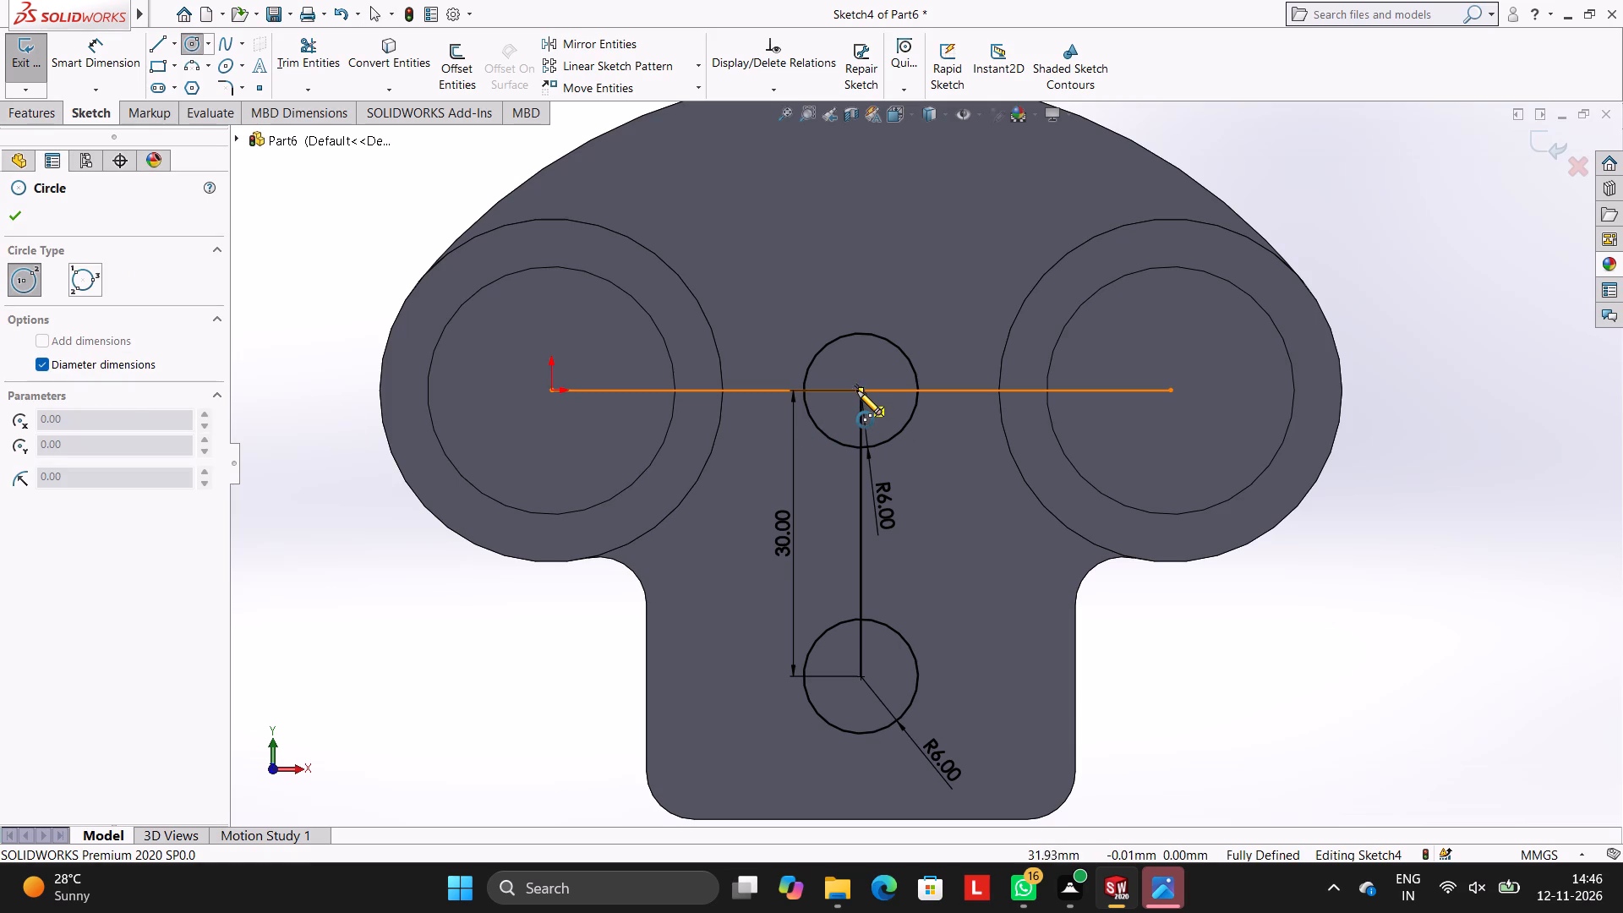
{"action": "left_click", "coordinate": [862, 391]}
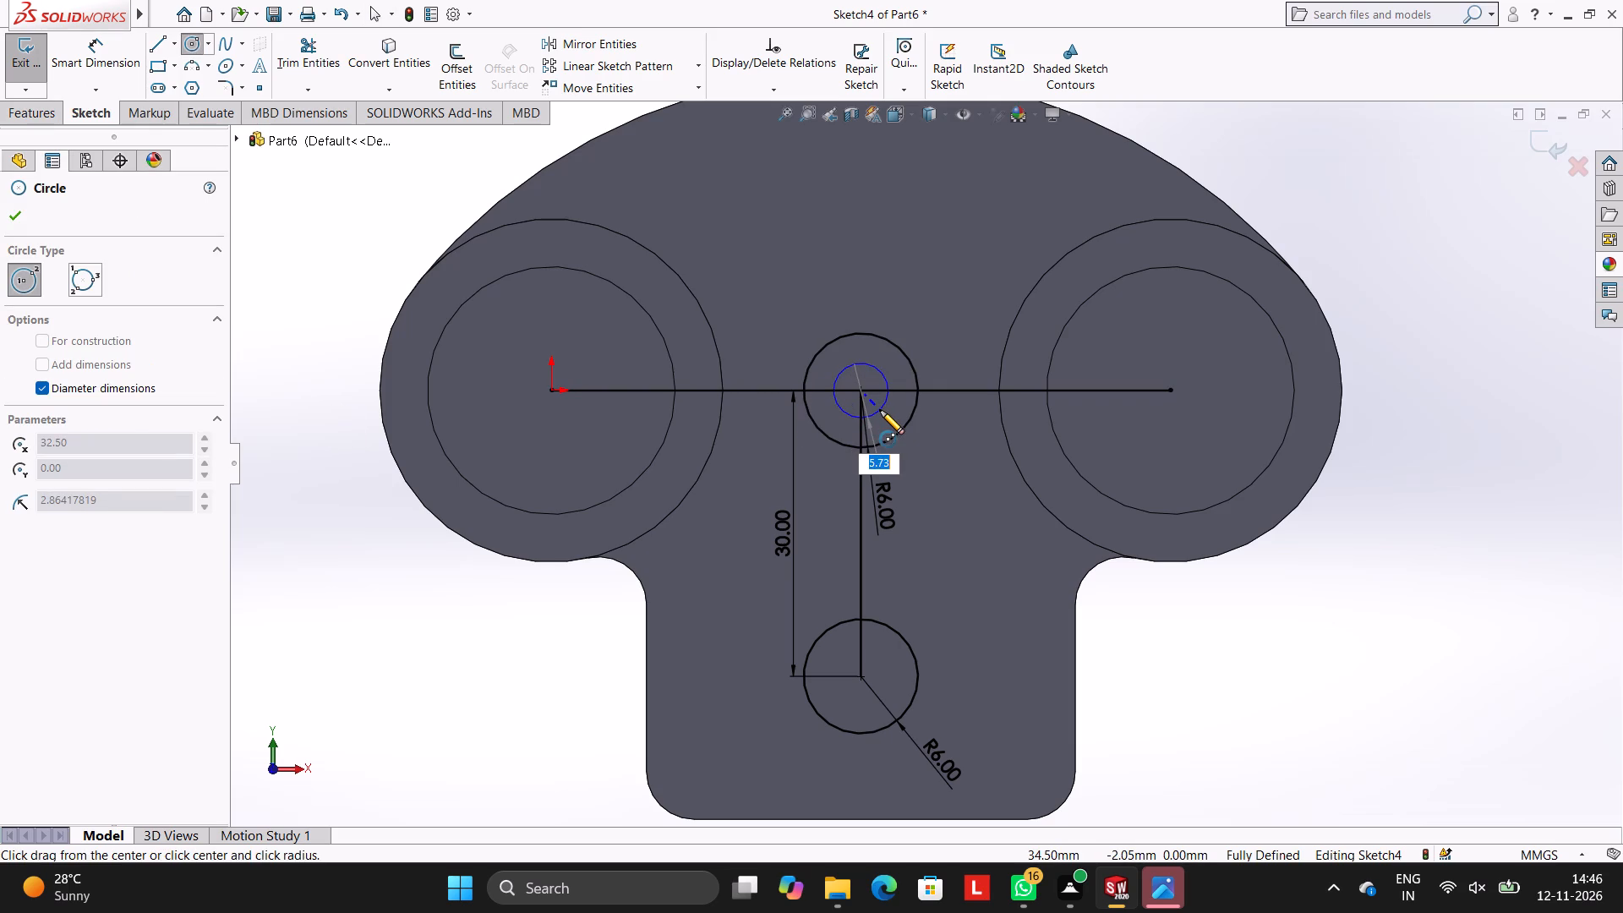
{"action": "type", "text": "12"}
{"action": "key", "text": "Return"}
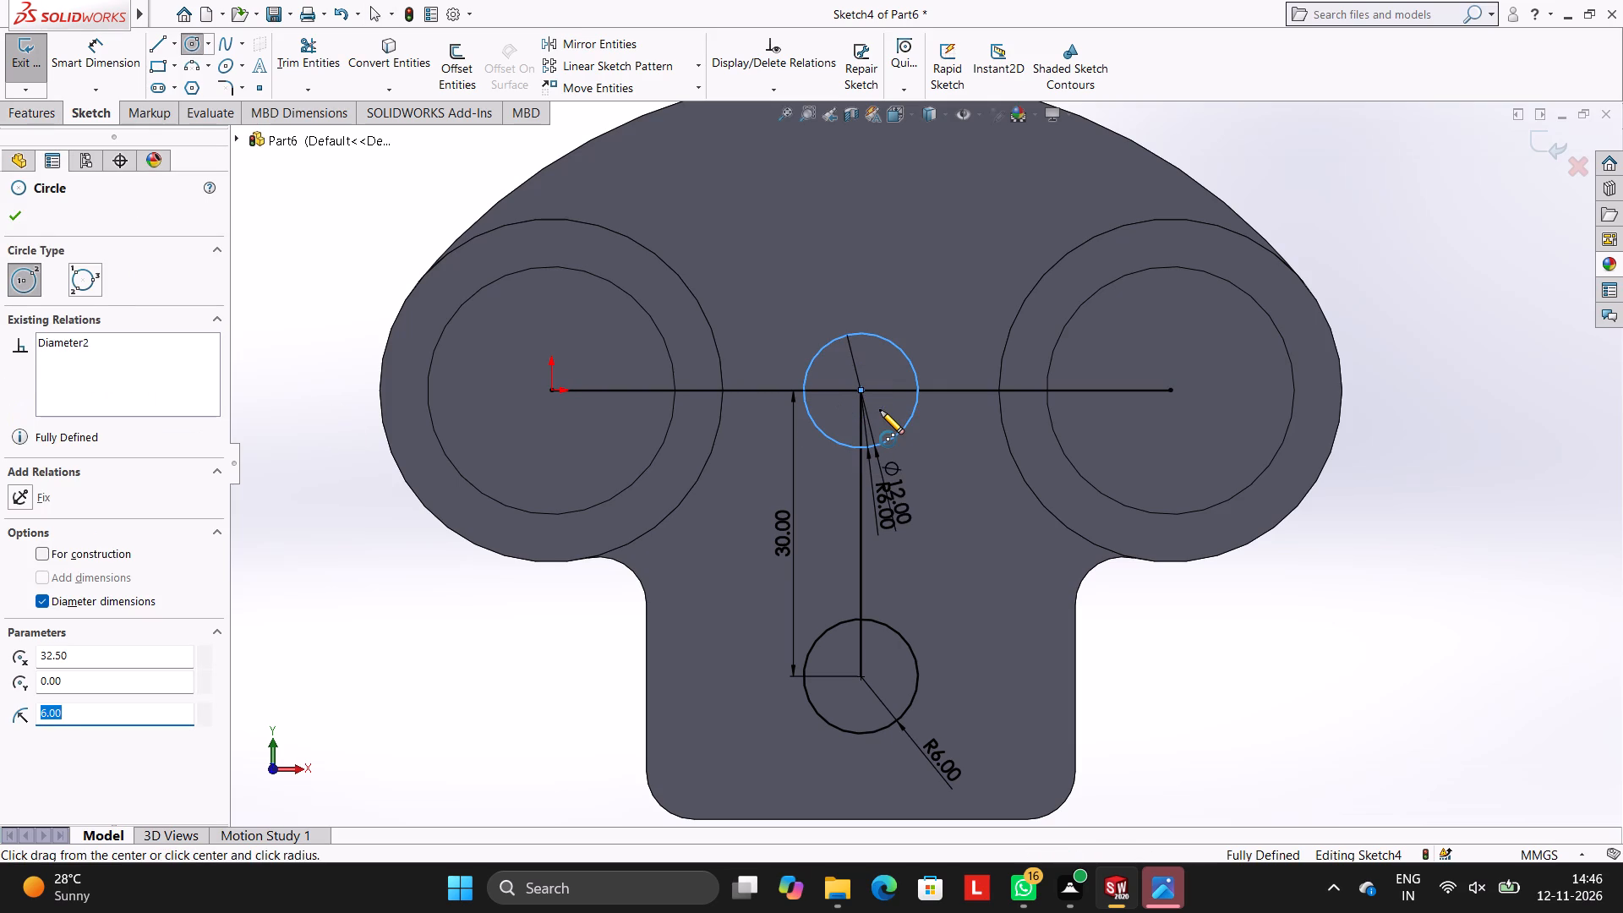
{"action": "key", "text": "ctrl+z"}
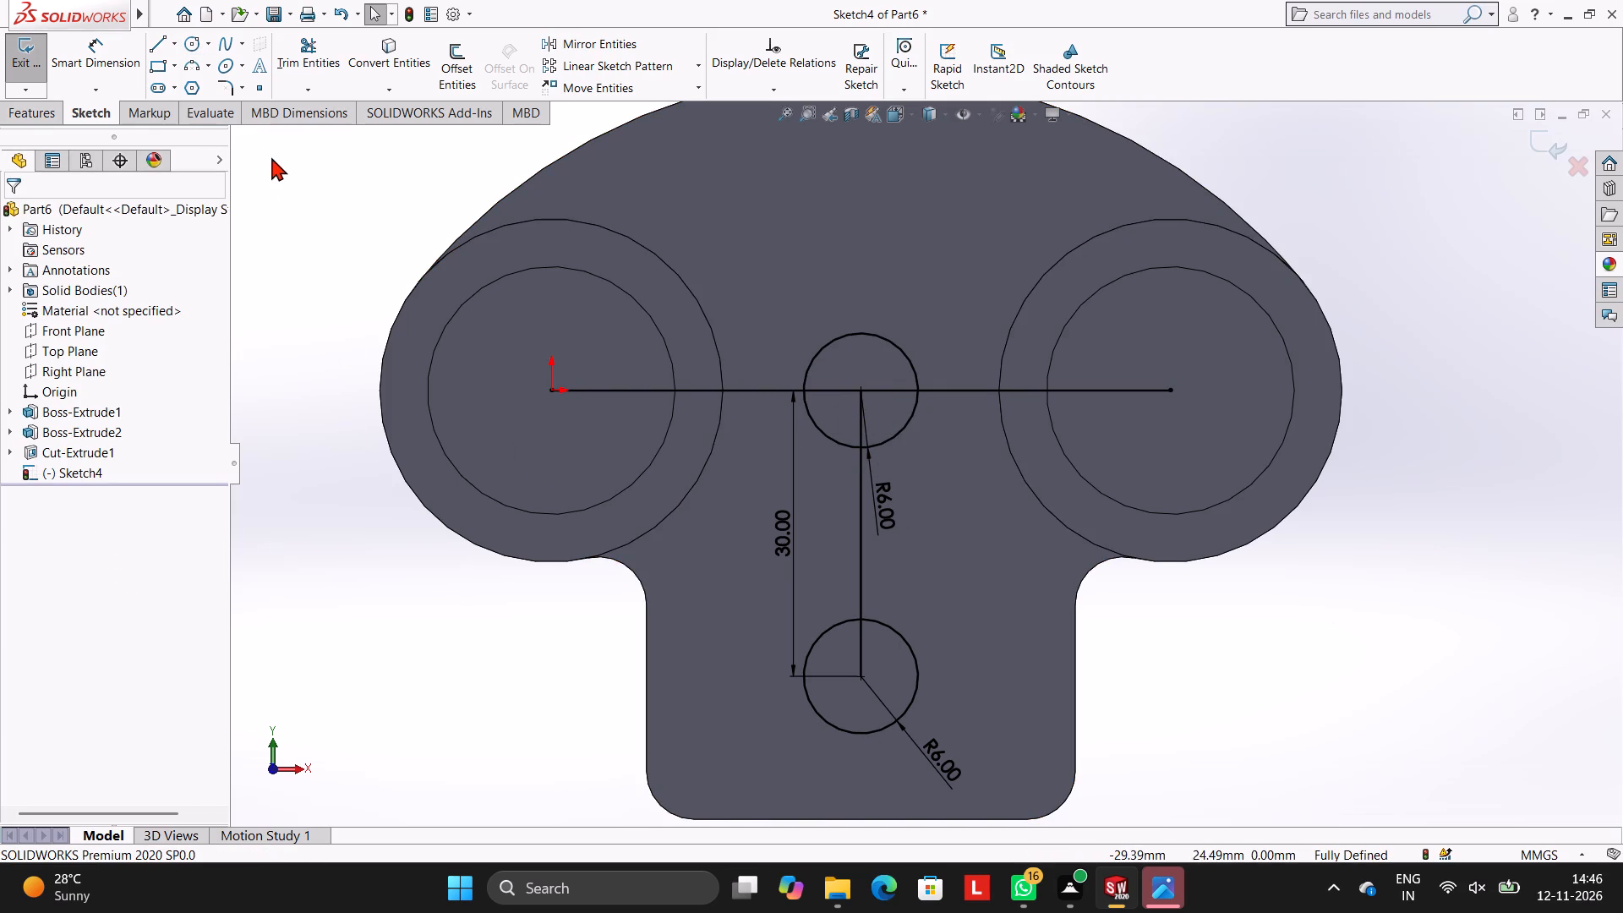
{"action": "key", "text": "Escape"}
Draw a vertical line 30 mm long downward from the upper circle's left quadrant, towards the lower circle.
{"action": "left_click", "coordinate": [158, 43]}
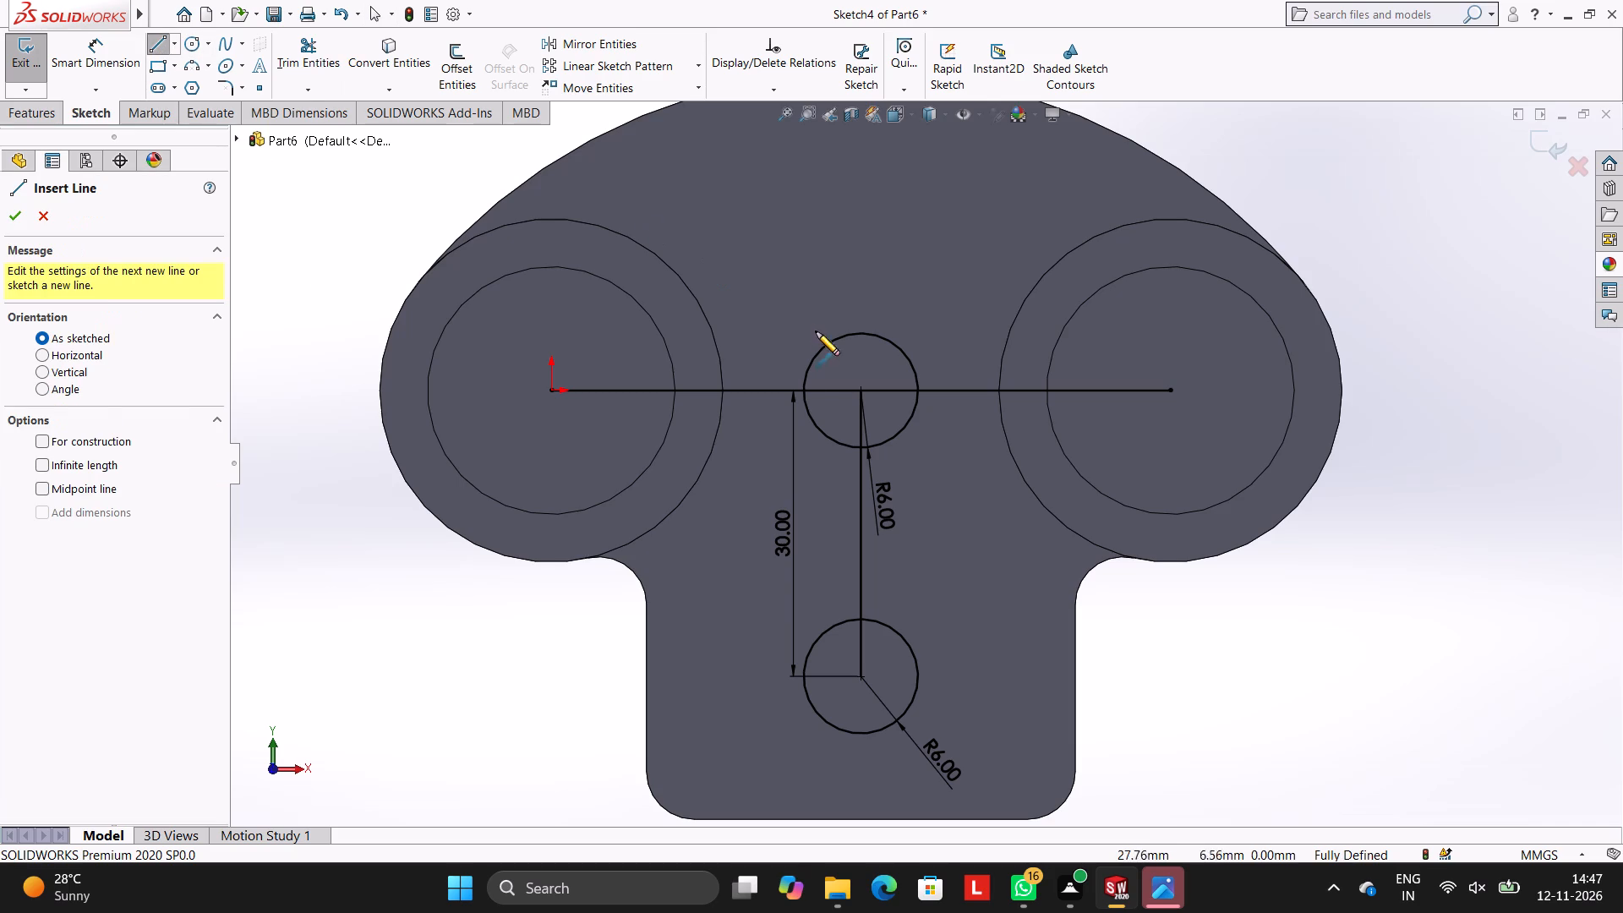
{"action": "left_click", "coordinate": [802, 391]}
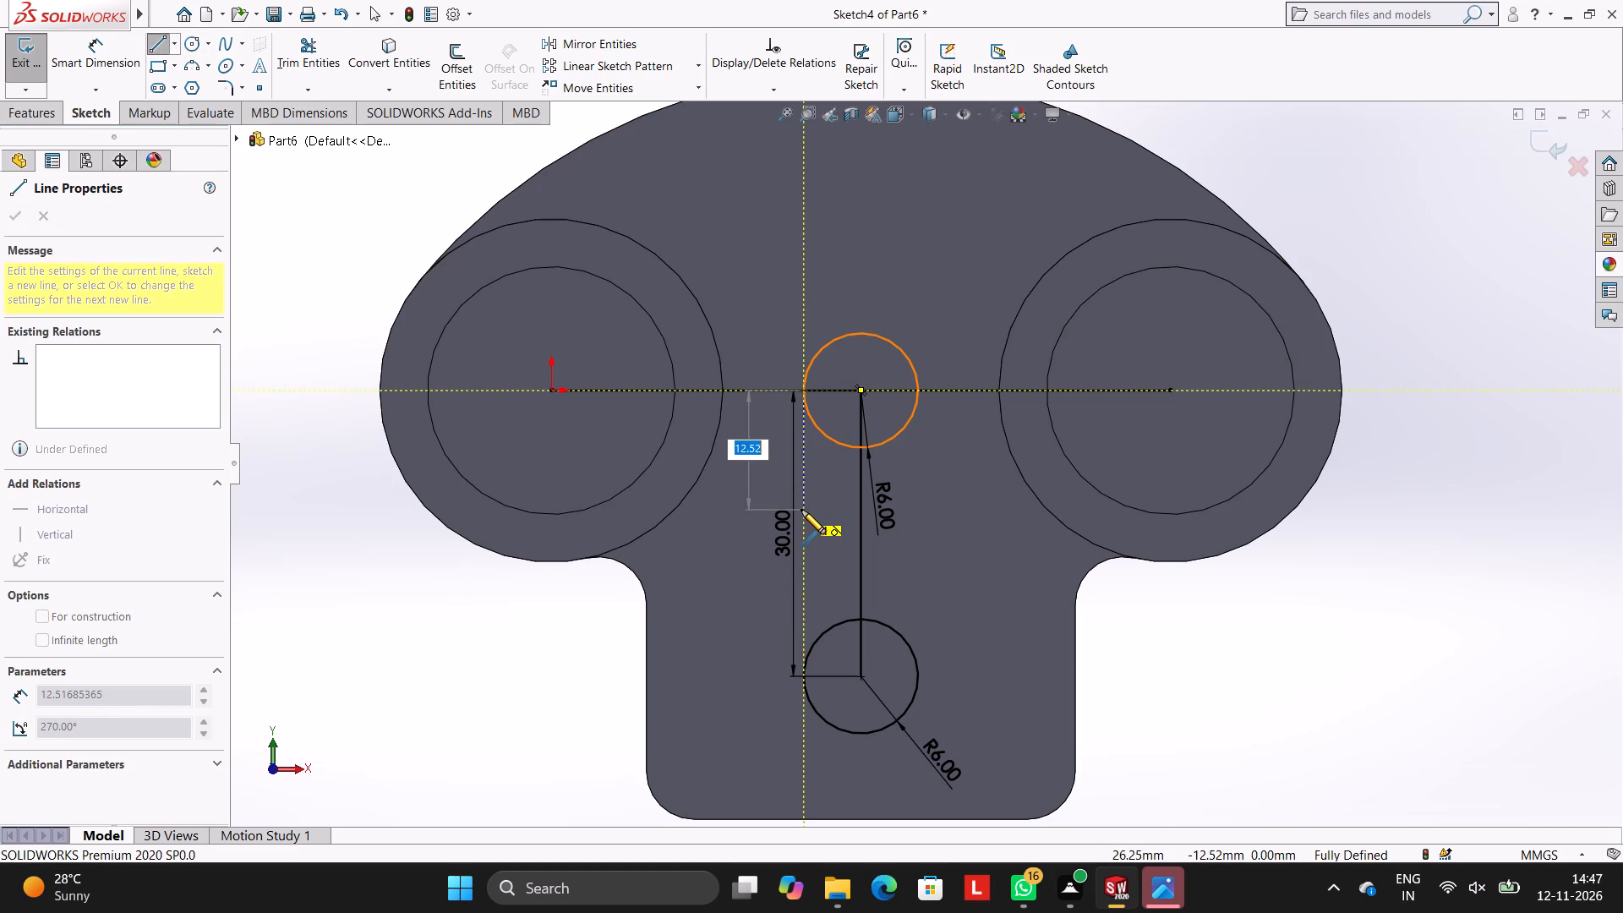
{"action": "type", "text": "30"}
{"action": "key", "text": "Return"}
{"action": "key", "text": "Escape"}
{"action": "key", "text": "Escape"}
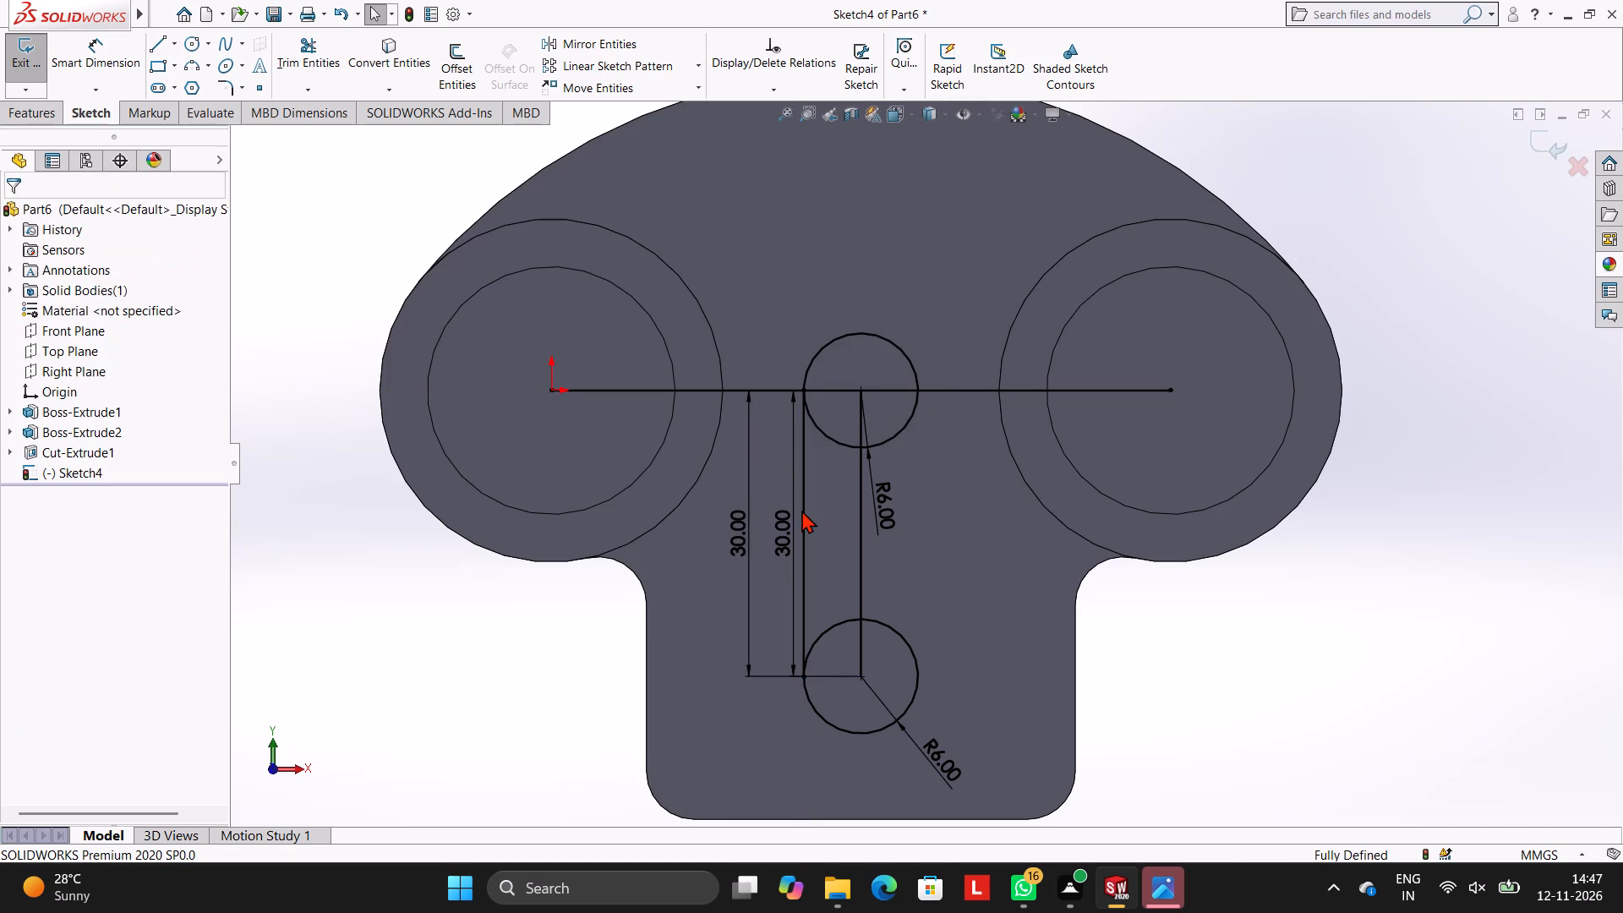
{"action": "key", "text": "Escape"}
{"action": "key", "text": "Escape"}
{"action": "key", "text": "Escape"}
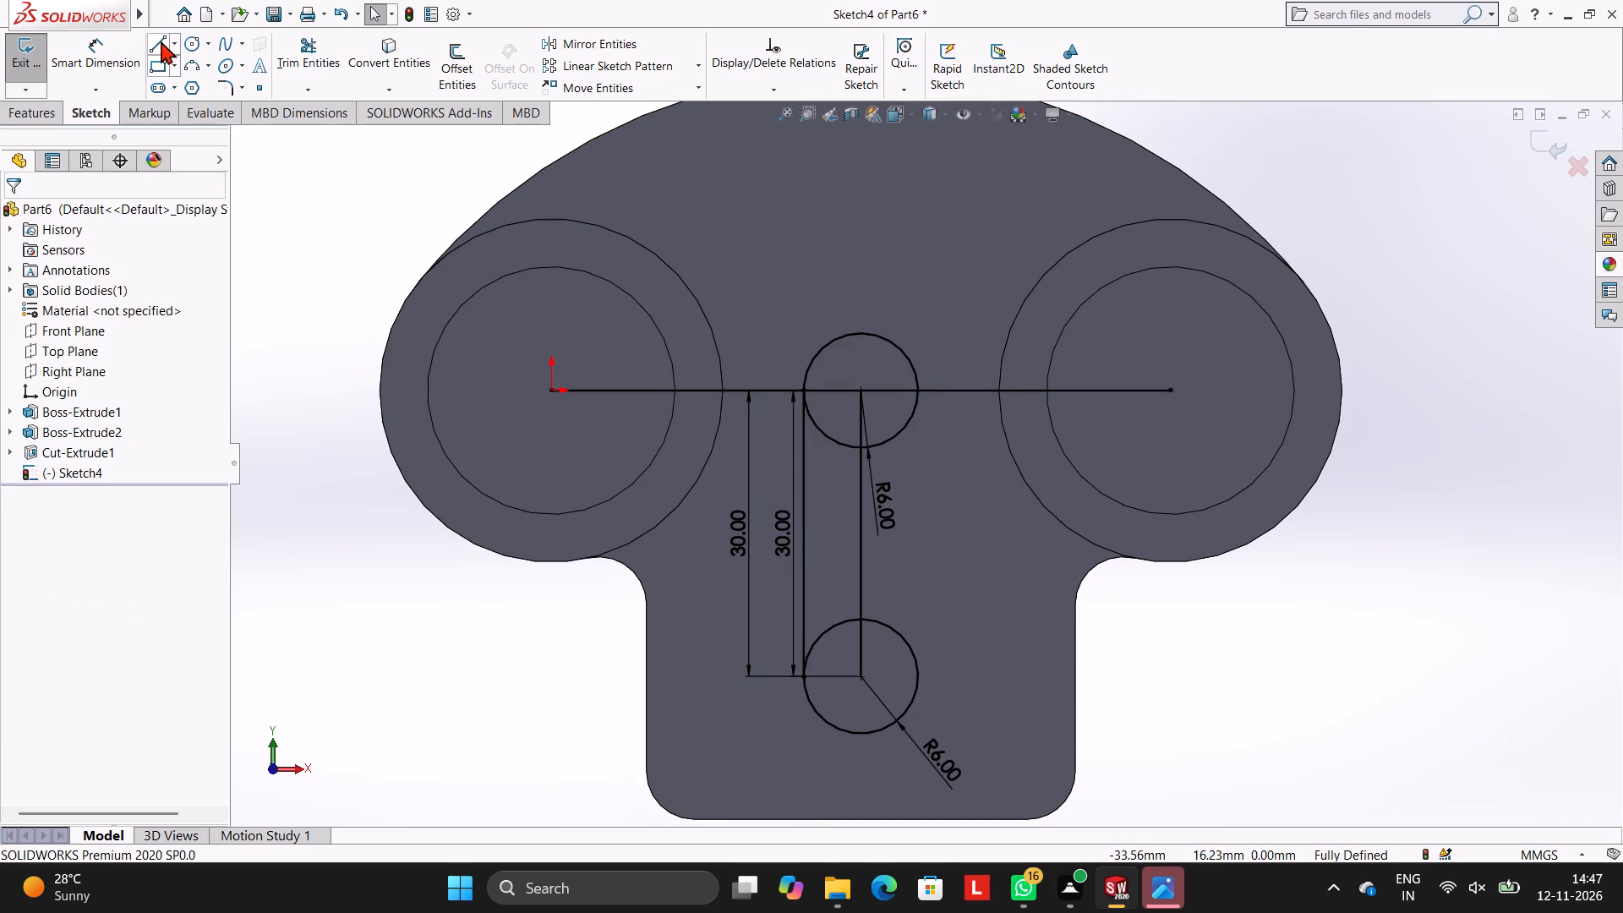
Draw a vertical line 30 mm long downward from the upper circle's right quadrant, towards the lower circle.
{"action": "left_click", "coordinate": [161, 41]}
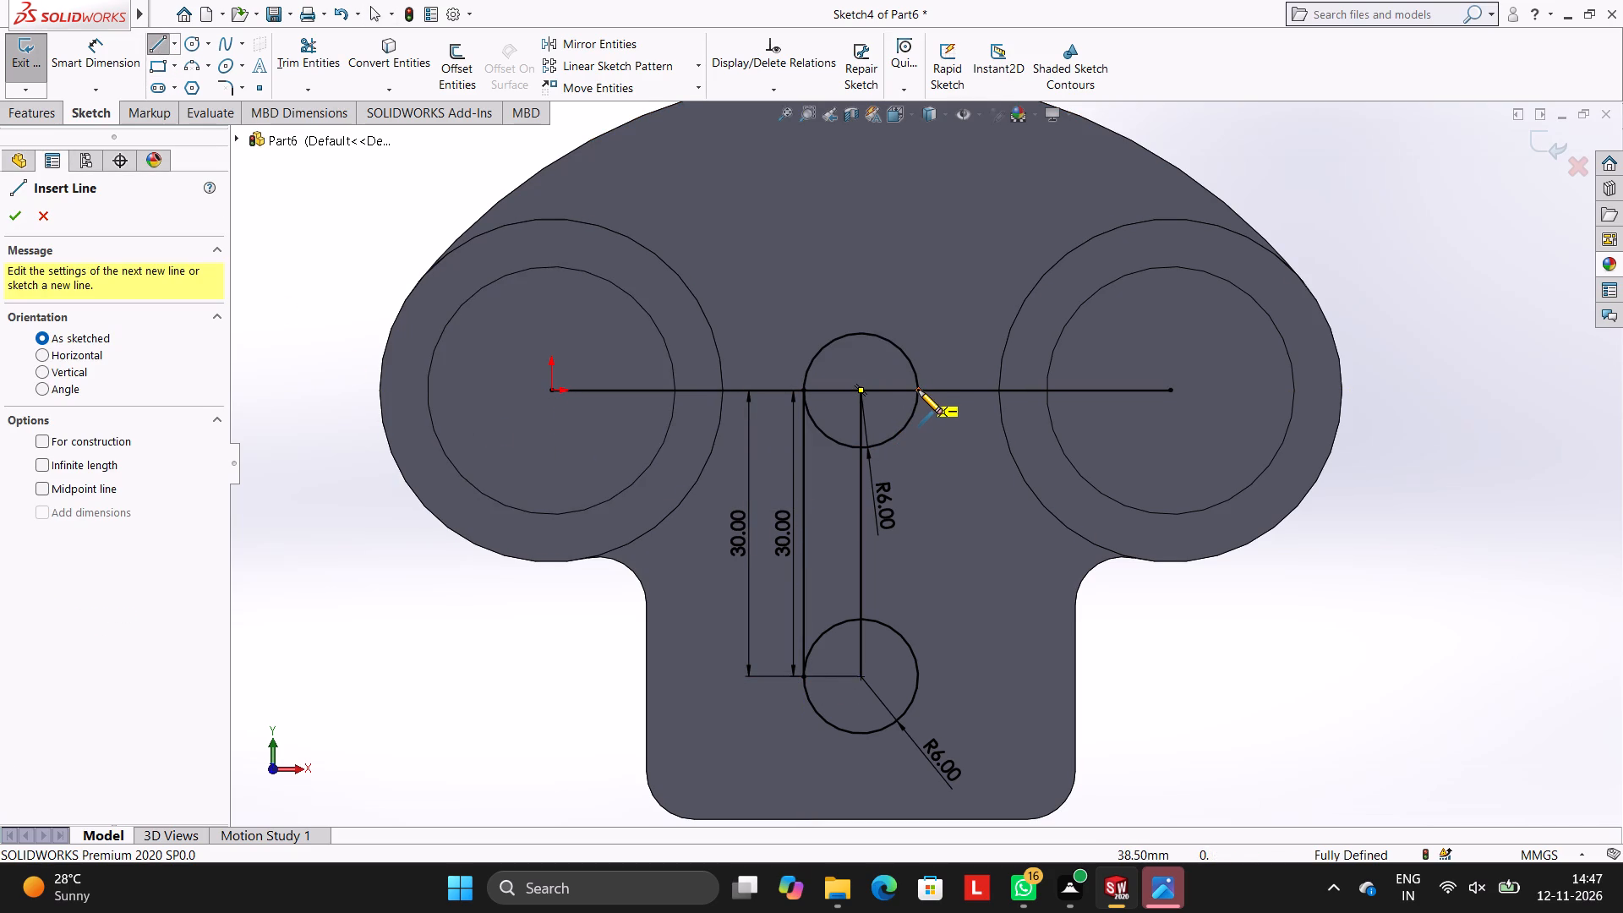
{"action": "left_click", "coordinate": [918, 390]}
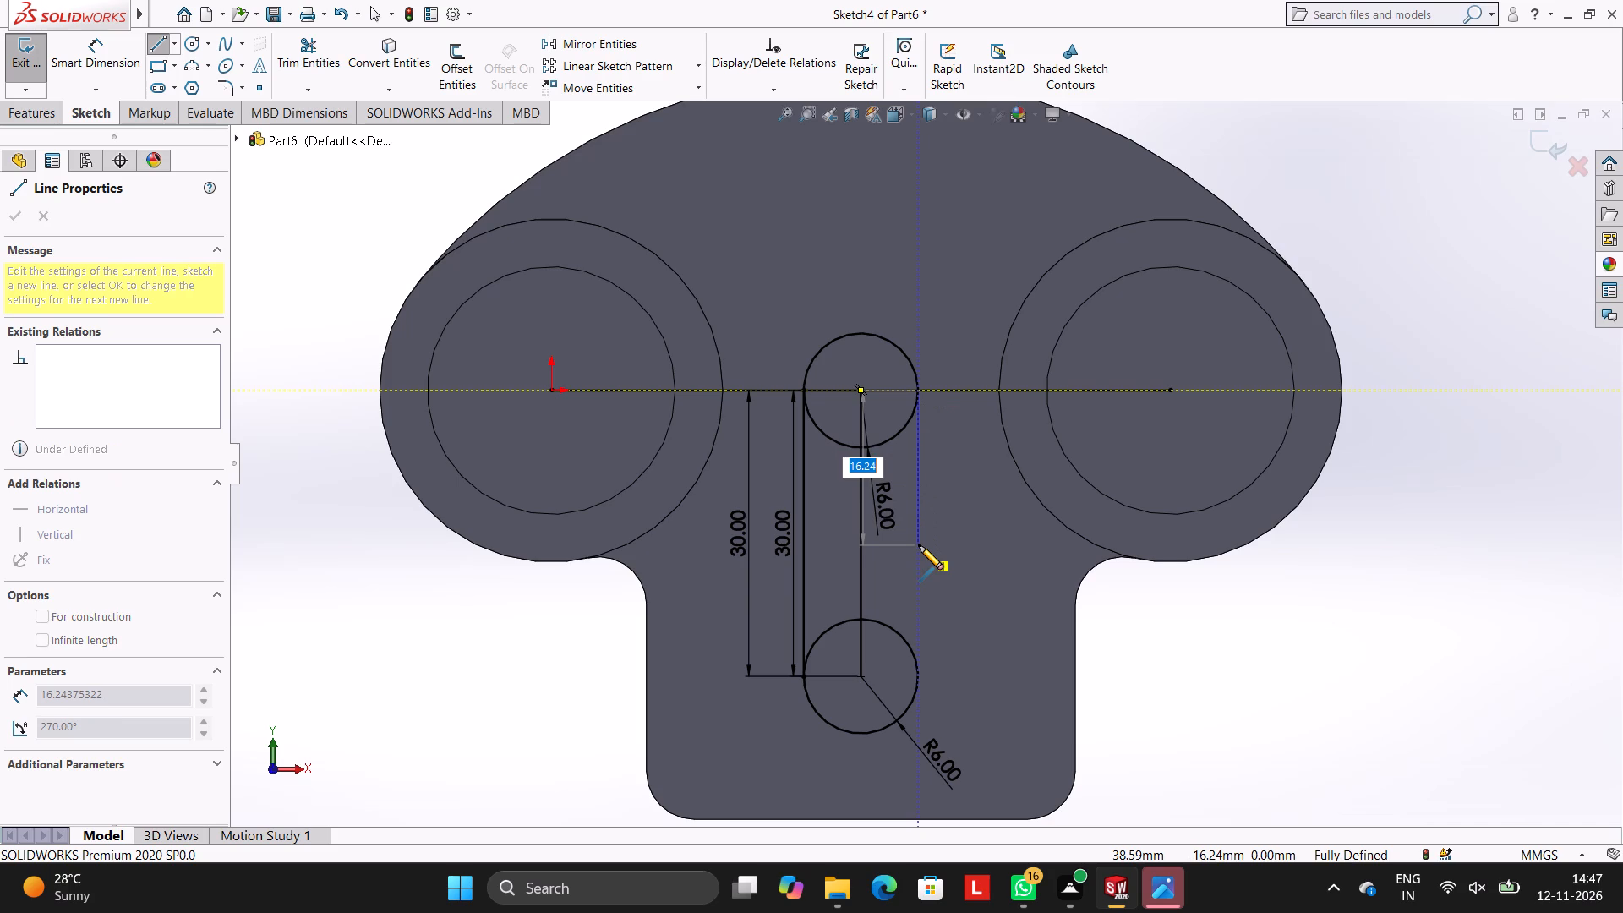
{"action": "type", "text": "30"}
{"action": "key", "text": "Return"}
{"action": "key", "text": "Escape"}
{"action": "key", "text": "Escape"}
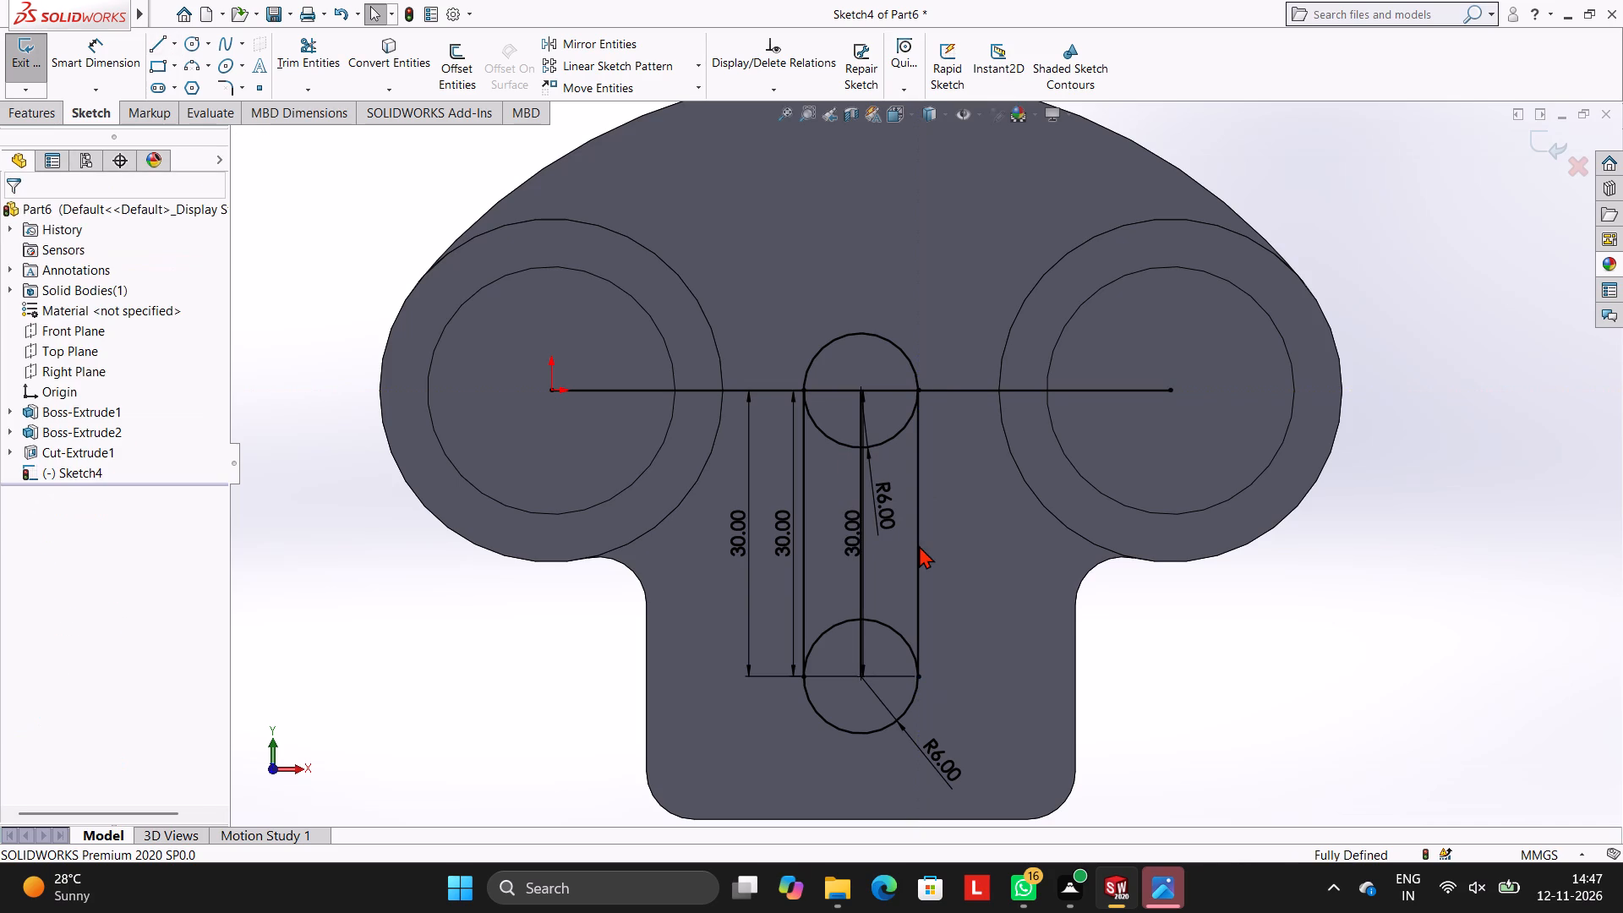
{"action": "key", "text": "Escape"}
{"action": "key", "text": "Escape"}
{"action": "key", "text": "Escape"}
Trim the lower half of the upper circle and the upper-left arc of the lower circle inside the slot outline.
{"action": "left_click", "coordinate": [313, 44]}
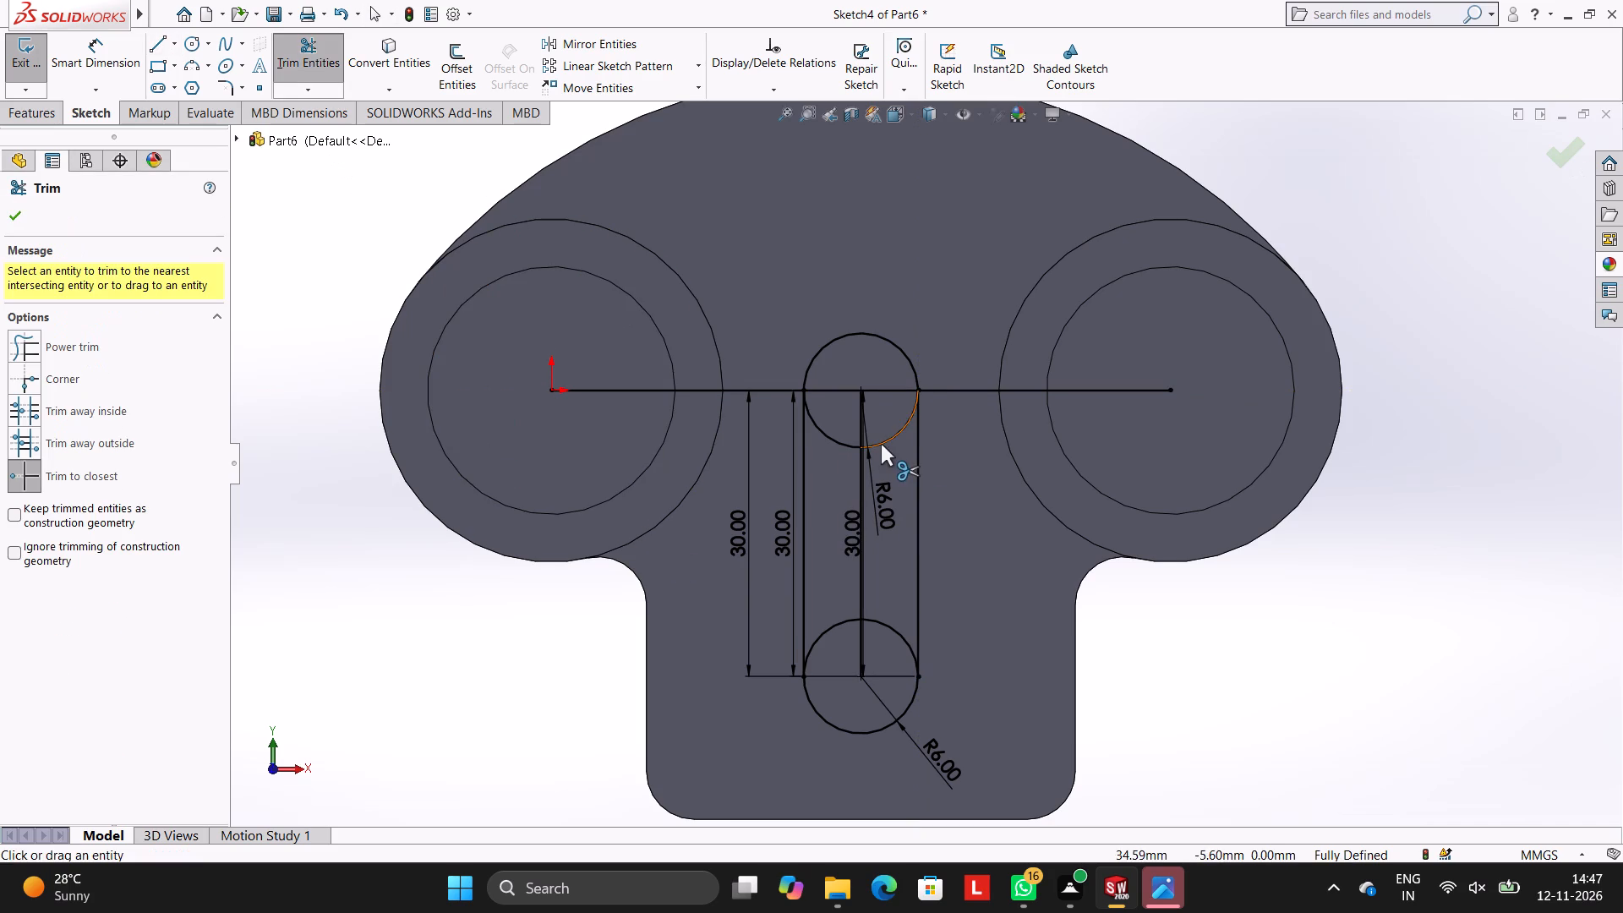
{"action": "left_click", "coordinate": [881, 444]}
{"action": "left_click", "coordinate": [833, 444]}
{"action": "left_click", "coordinate": [844, 623]}
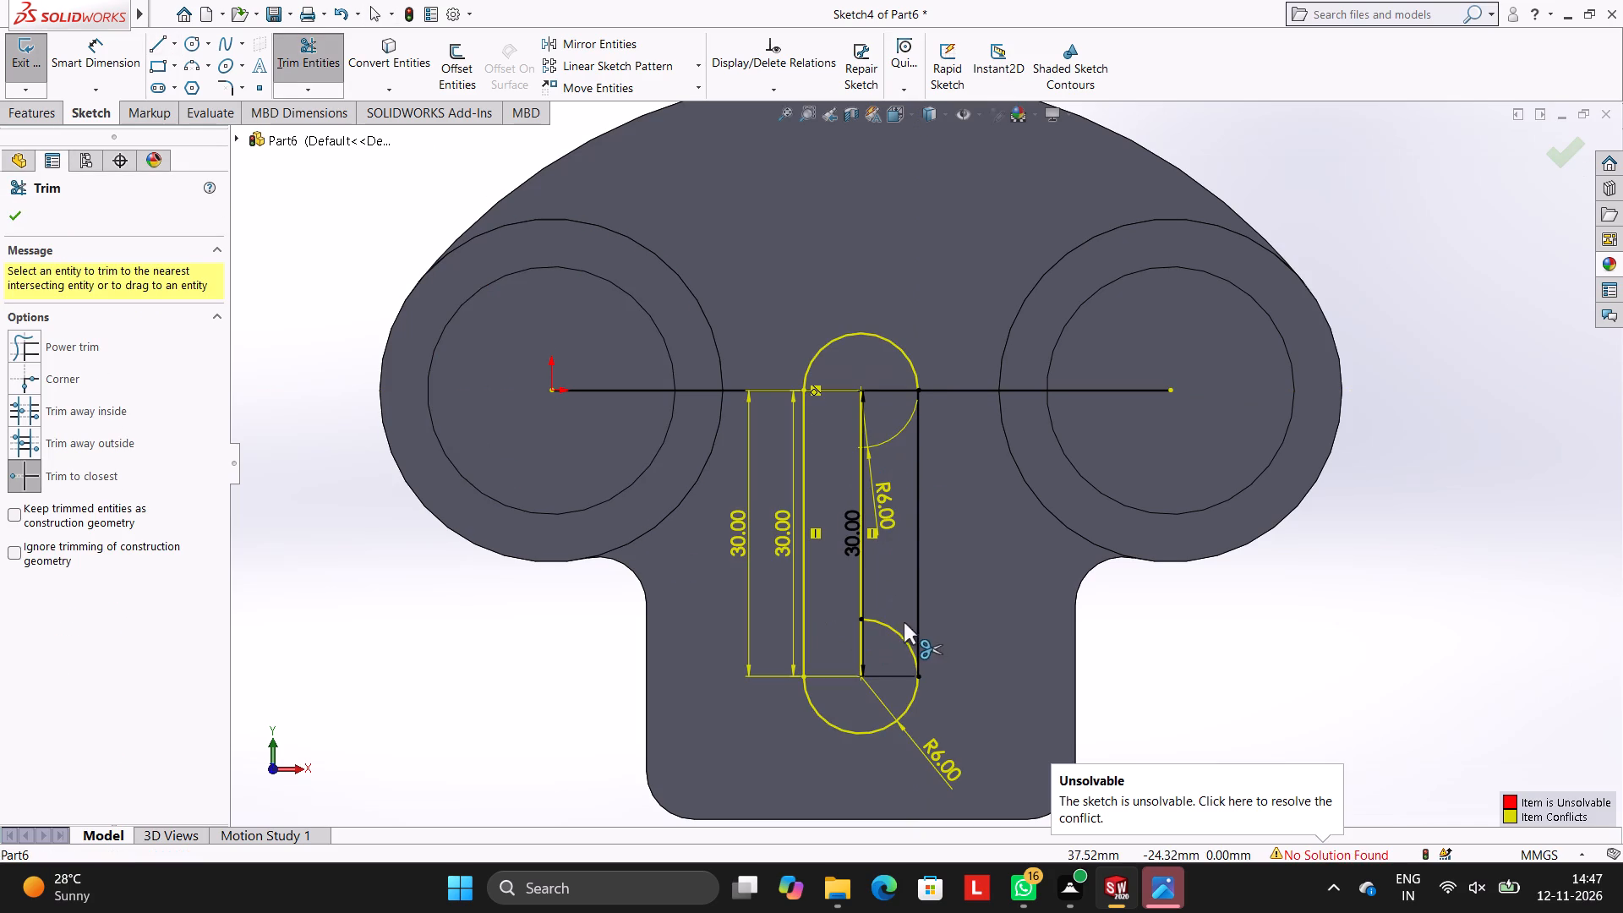
{"action": "key", "text": "Escape"}
{"action": "key", "text": "Escape"}
Delete the 30 mm dimension of the slot's left side line.
{"action": "right_click", "coordinate": [744, 522]}
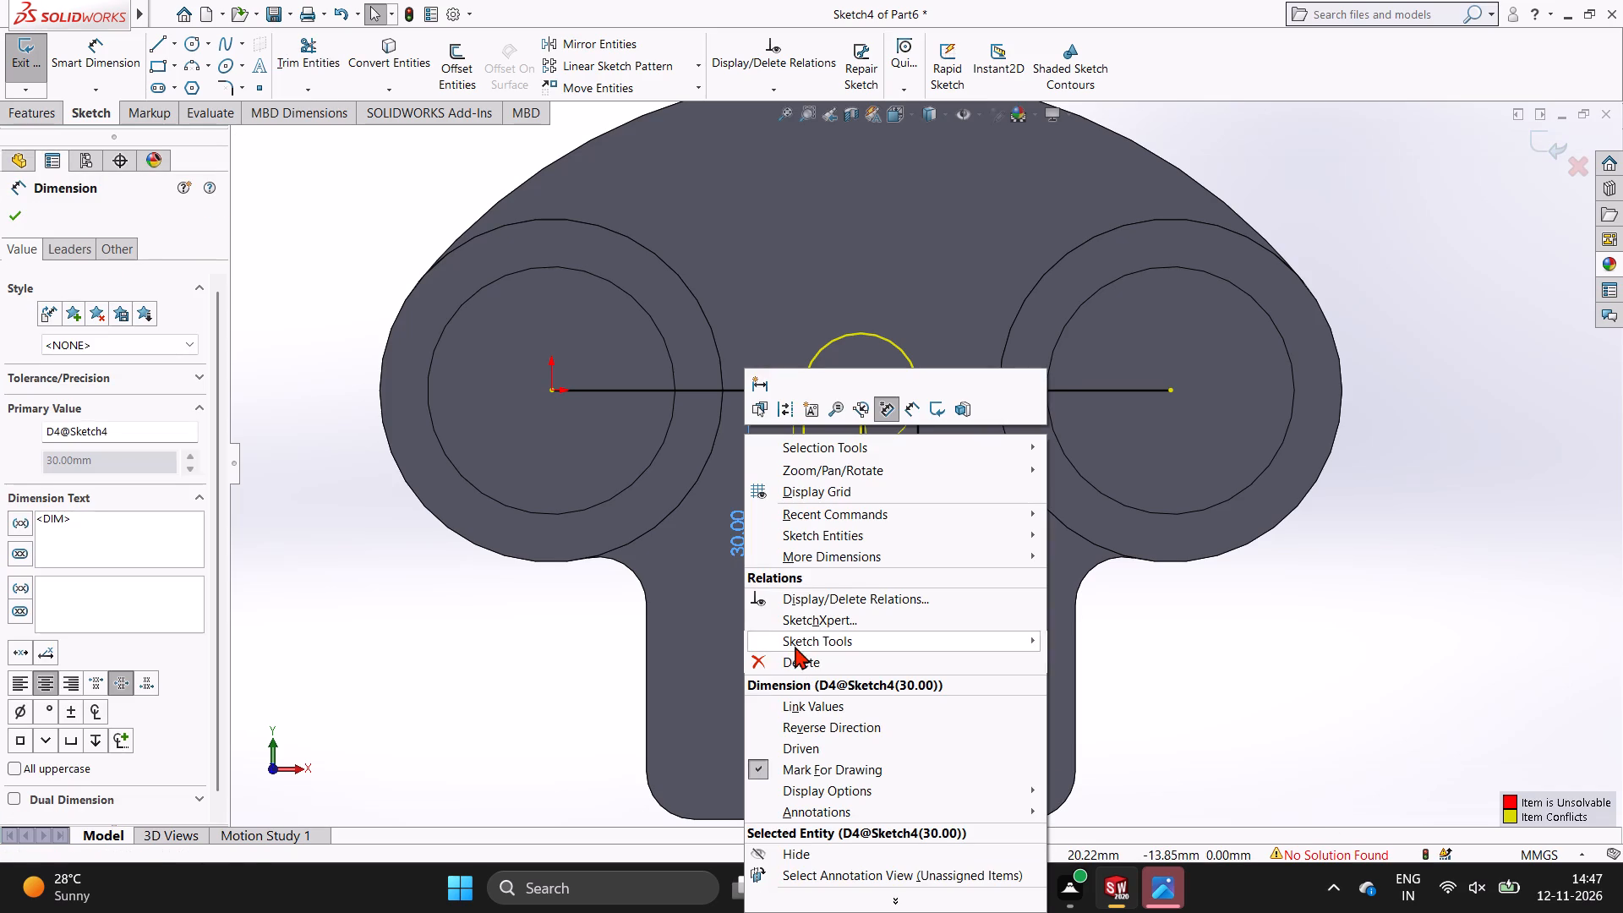
{"action": "left_click", "coordinate": [798, 659]}
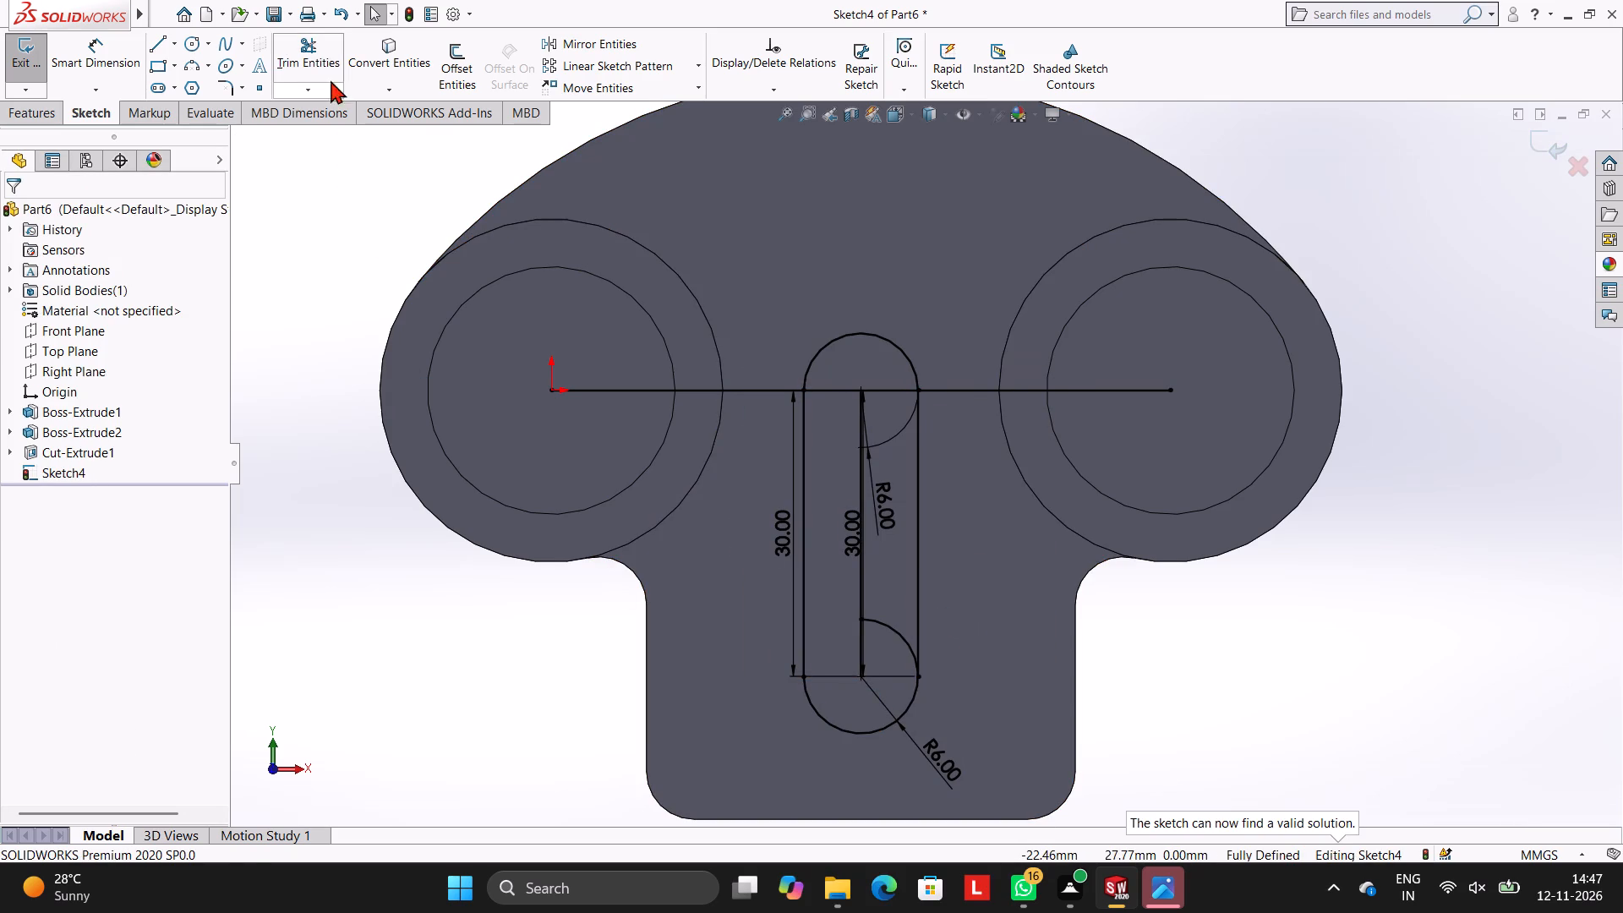
Trim the lower circle's remaining upper-right arc inside the slot outline.
{"action": "left_click", "coordinate": [320, 52]}
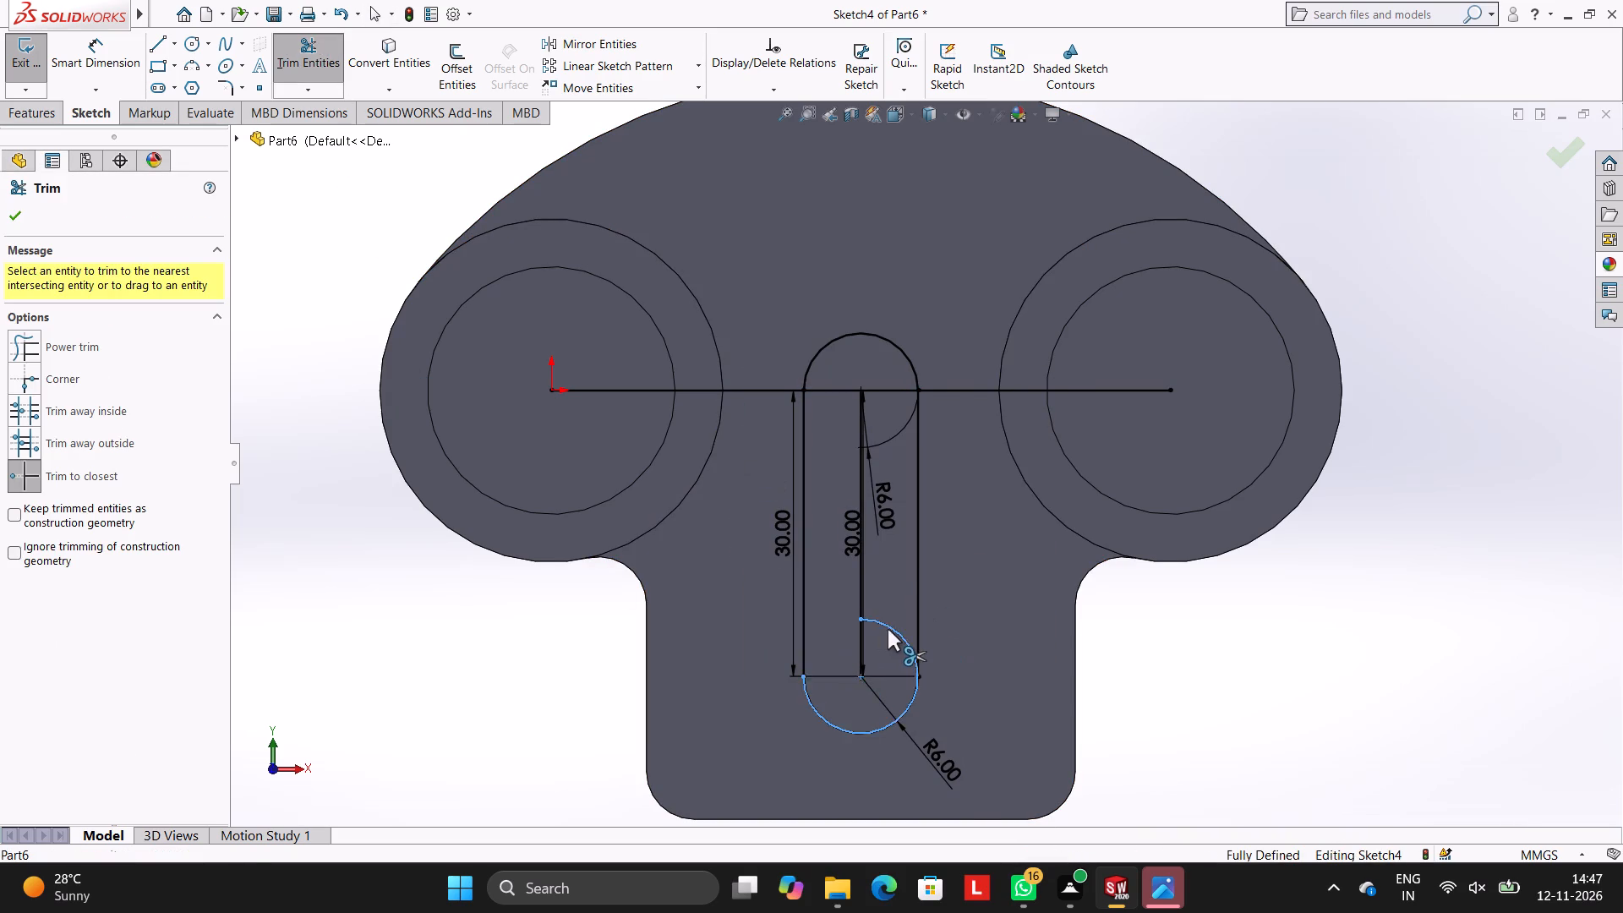
{"action": "left_click", "coordinate": [888, 629]}
{"action": "key", "text": "Escape"}
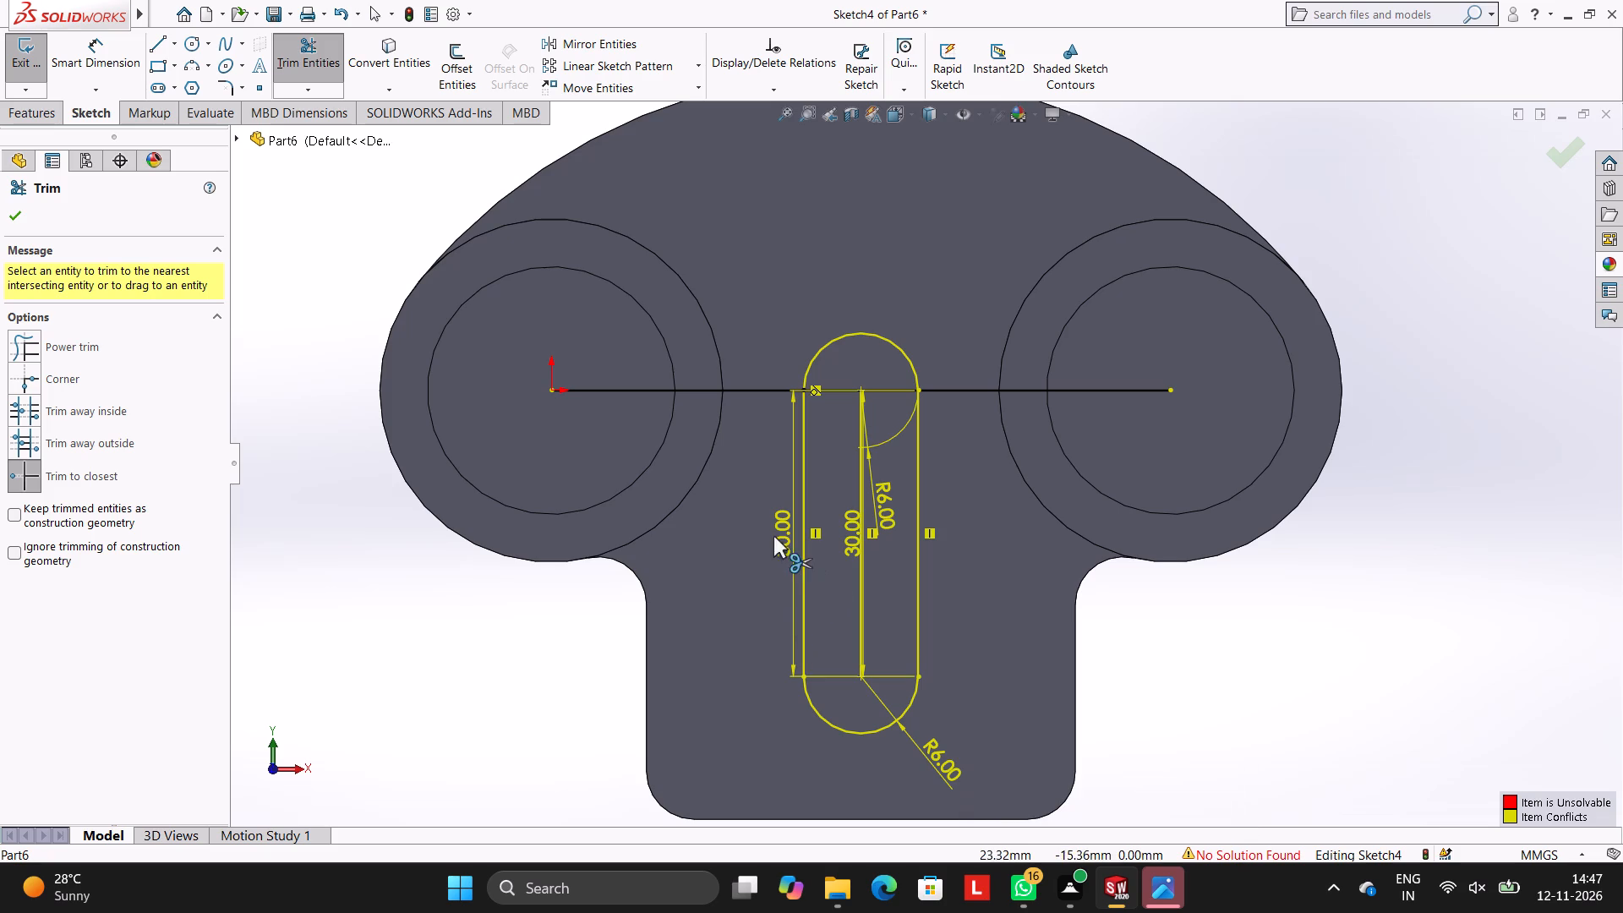
{"action": "key", "text": "Escape"}
{"action": "key", "text": "Escape"}
Delete the 30 mm dimension of the vertical line between the two arc centres.
{"action": "right_click", "coordinate": [775, 544]}
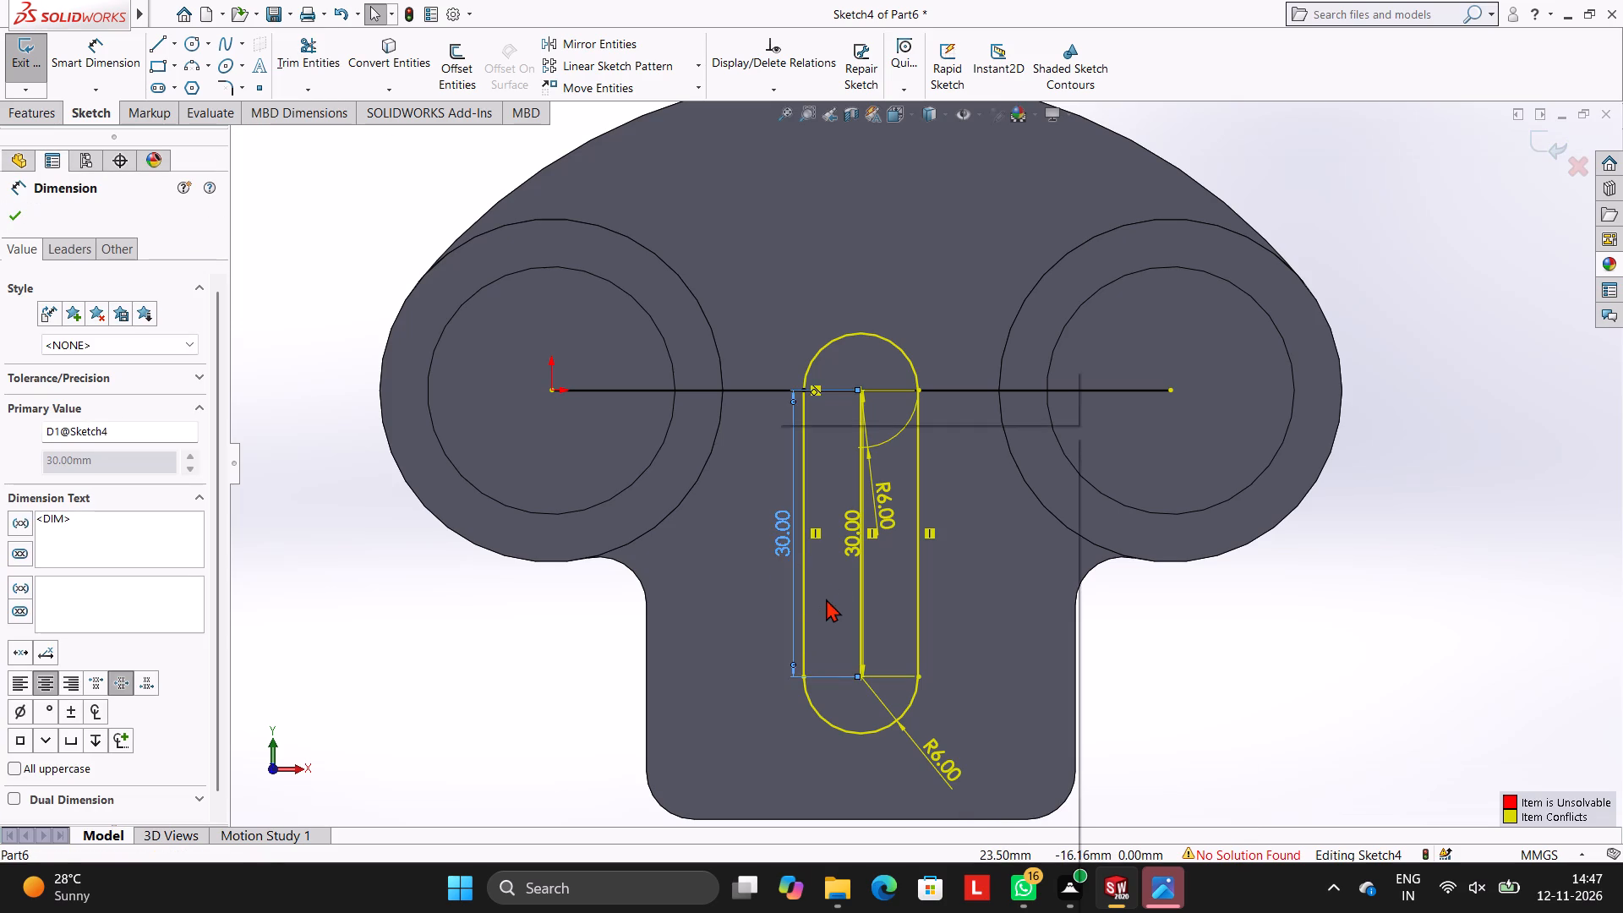
{"action": "left_click", "coordinate": [828, 654]}
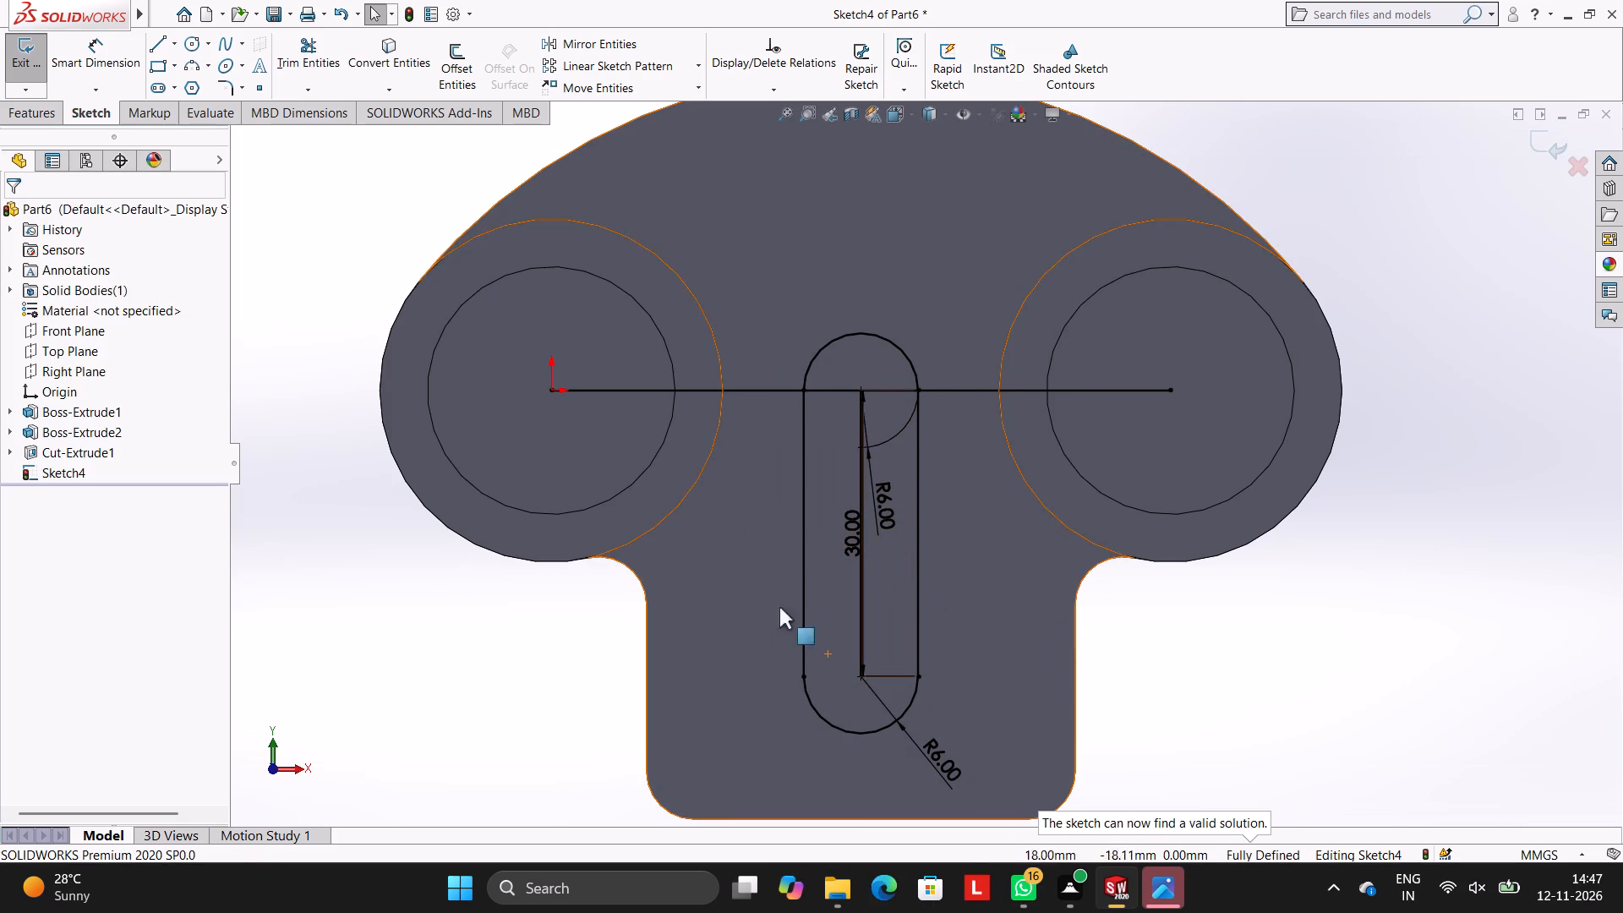
Cut-extrude both regions of the slot outline, its upper half-round and the area below, to a blind depth of 20 mm.
{"action": "scroll", "coordinate": [849, 626], "scroll_direction": "up", "scroll_amount": 2}
{"action": "scroll", "coordinate": [854, 615], "scroll_direction": "down", "scroll_amount": 1}
{"action": "left_click", "coordinate": [45, 106]}
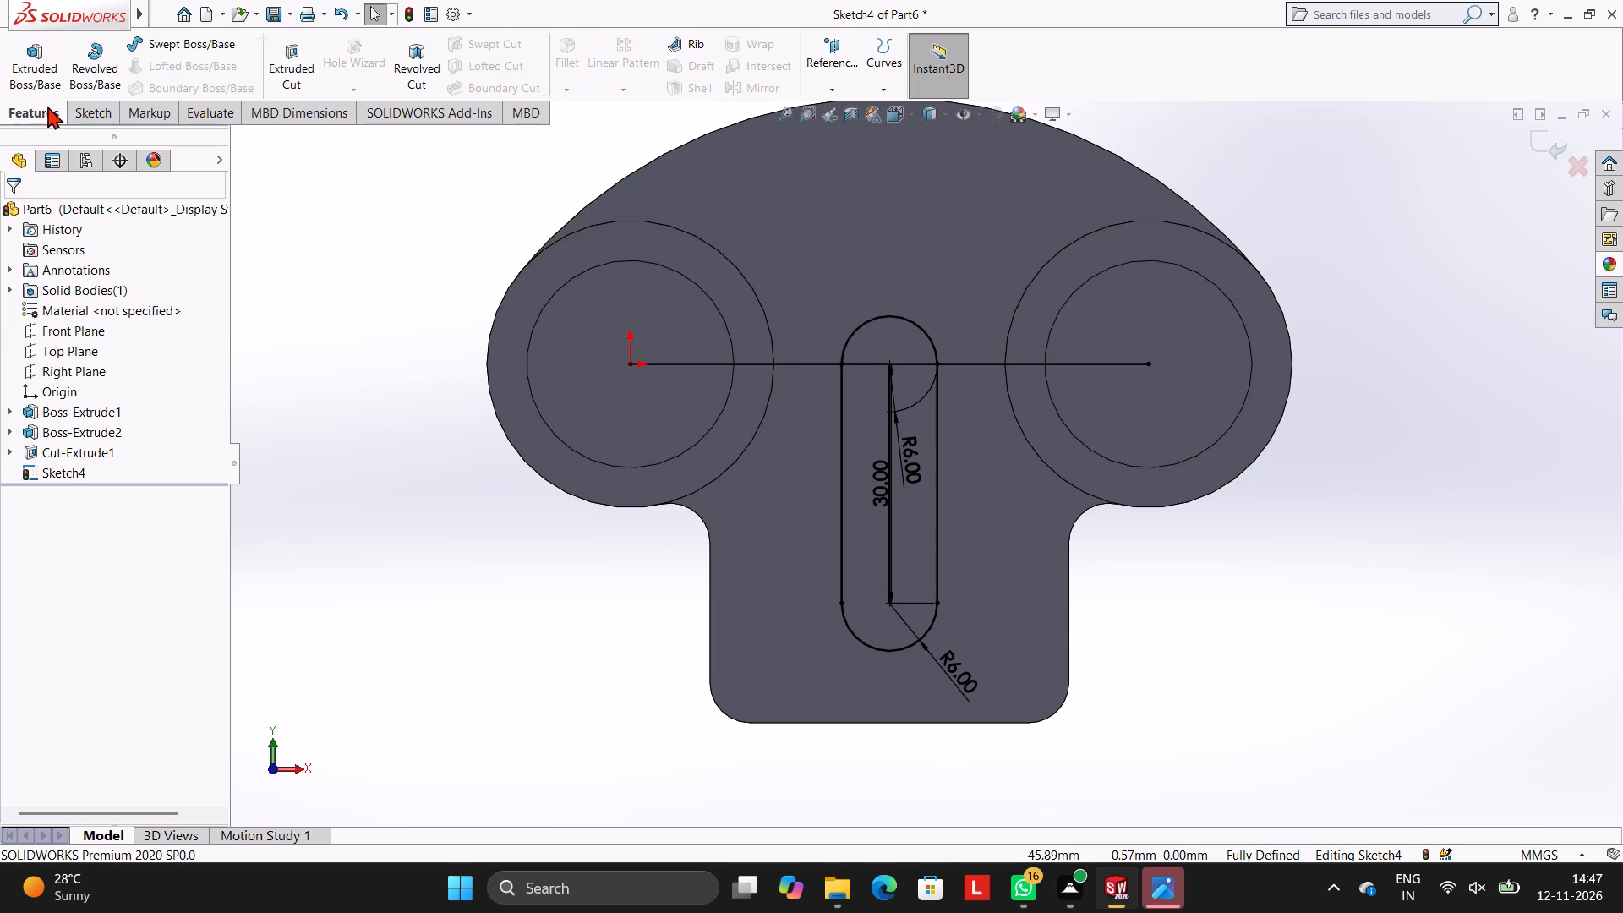
{"action": "left_click", "coordinate": [309, 52]}
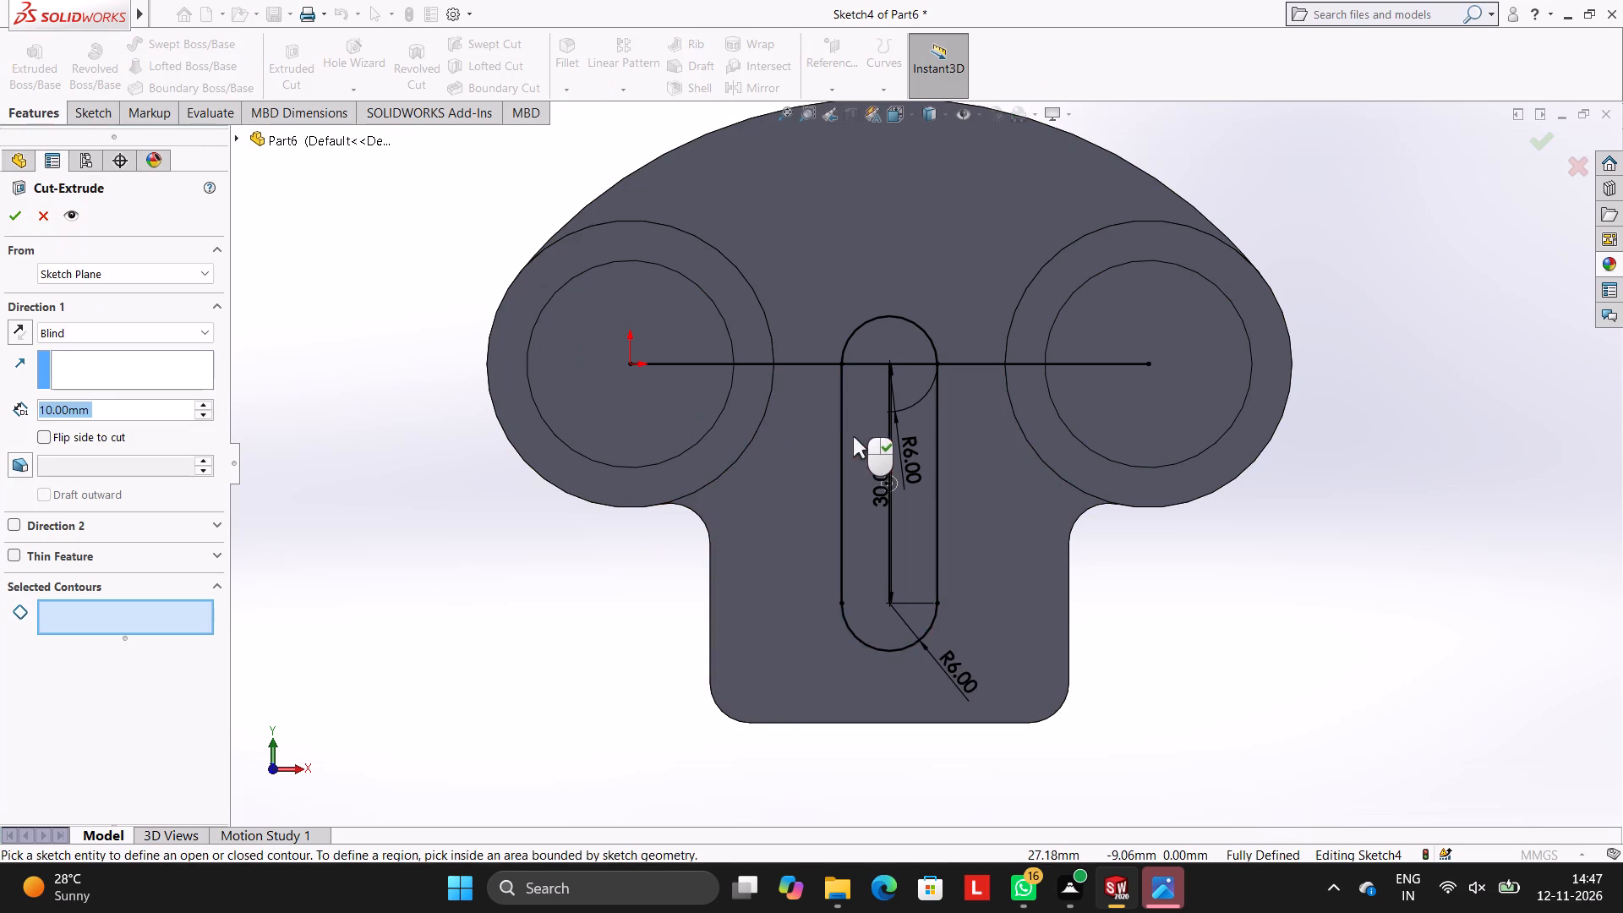
{"action": "left_click", "coordinate": [855, 435]}
{"action": "left_click", "coordinate": [883, 335]}
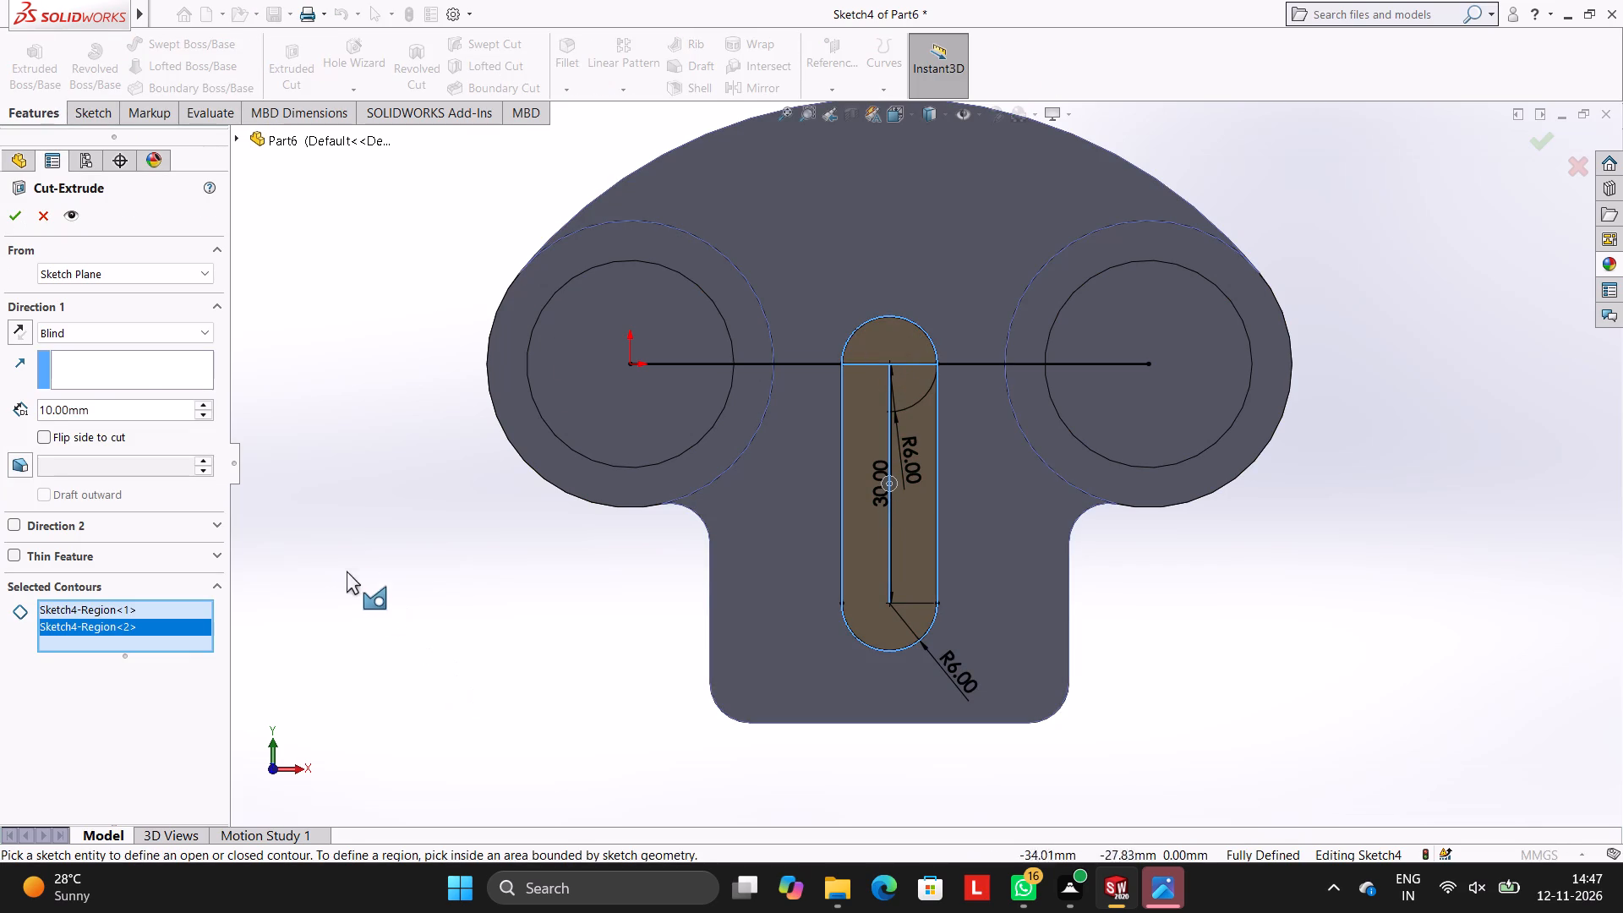
{"action": "left_click", "coordinate": [124, 421]}
{"action": "left_click", "coordinate": [117, 413]}
{"action": "key", "text": "BackSpace"}
{"action": "key", "text": "BackSpace"}
{"action": "key", "text": "BackSpace"}
{"action": "key", "text": "BackSpace"}
{"action": "key", "text": "BackSpace"}
{"action": "key", "text": "BackSpace"}
{"action": "key", "text": "BackSpace"}
{"action": "key", "text": "BackSpace"}
{"action": "key", "text": "BackSpace"}
{"action": "key", "text": "BackSpace"}
{"action": "key", "text": "BackSpace"}
{"action": "key", "text": "BackSpace"}
{"action": "key", "text": "BackSpace"}
{"action": "key", "text": "BackSpace"}
{"action": "key", "text": "BackSpace"}
{"action": "key", "text": "BackSpace"}
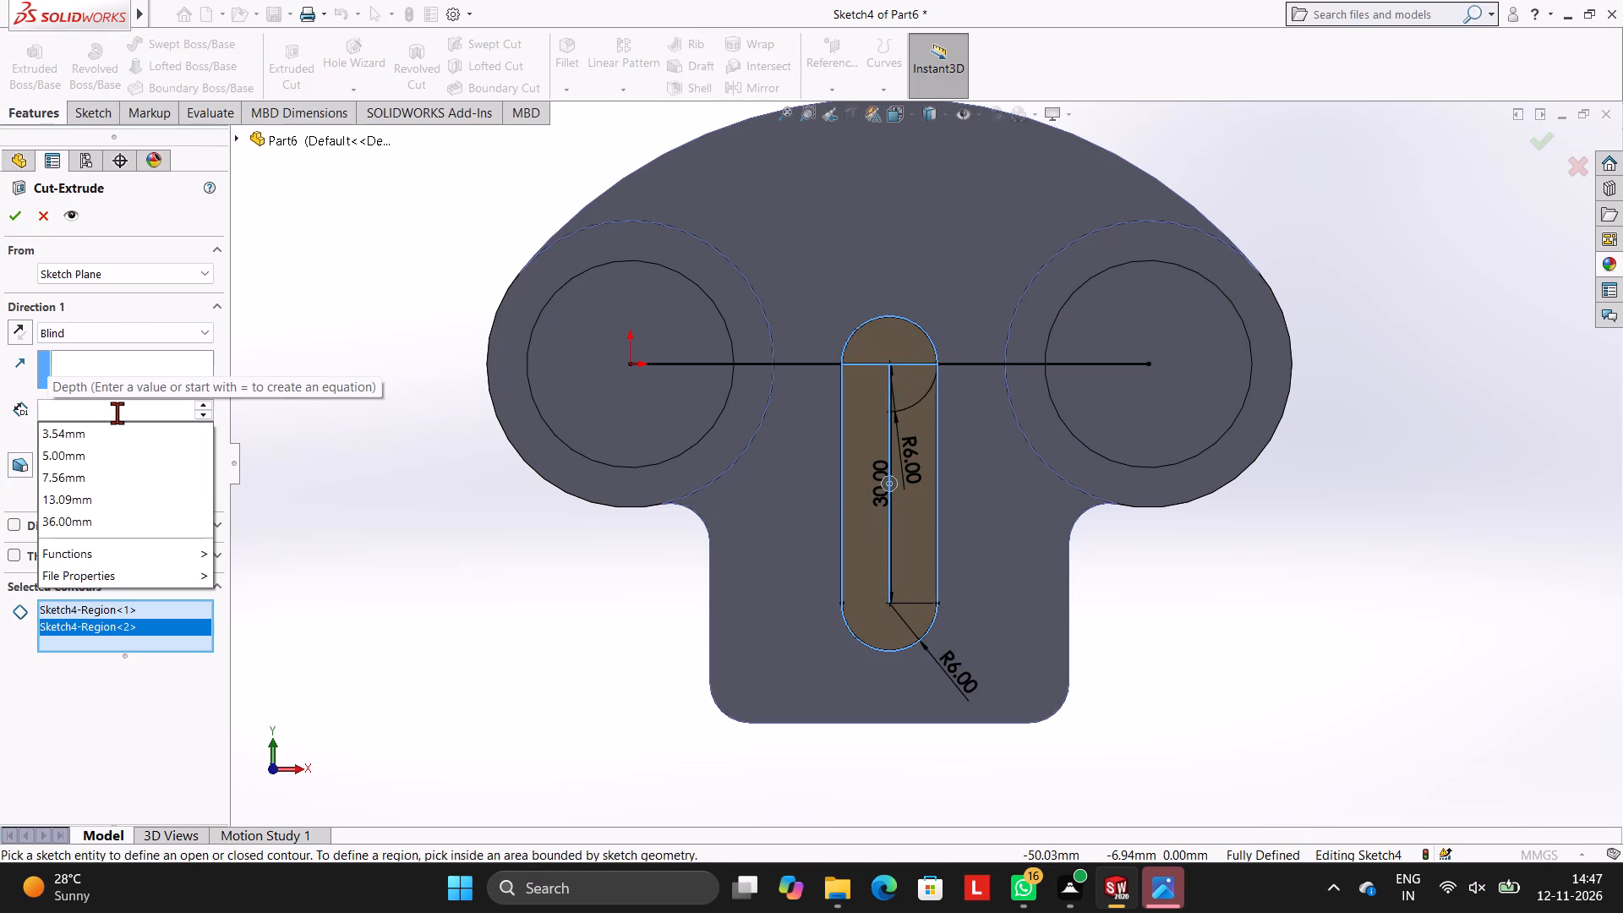
{"action": "type", "text": "20"}
{"action": "key", "text": "Return"}
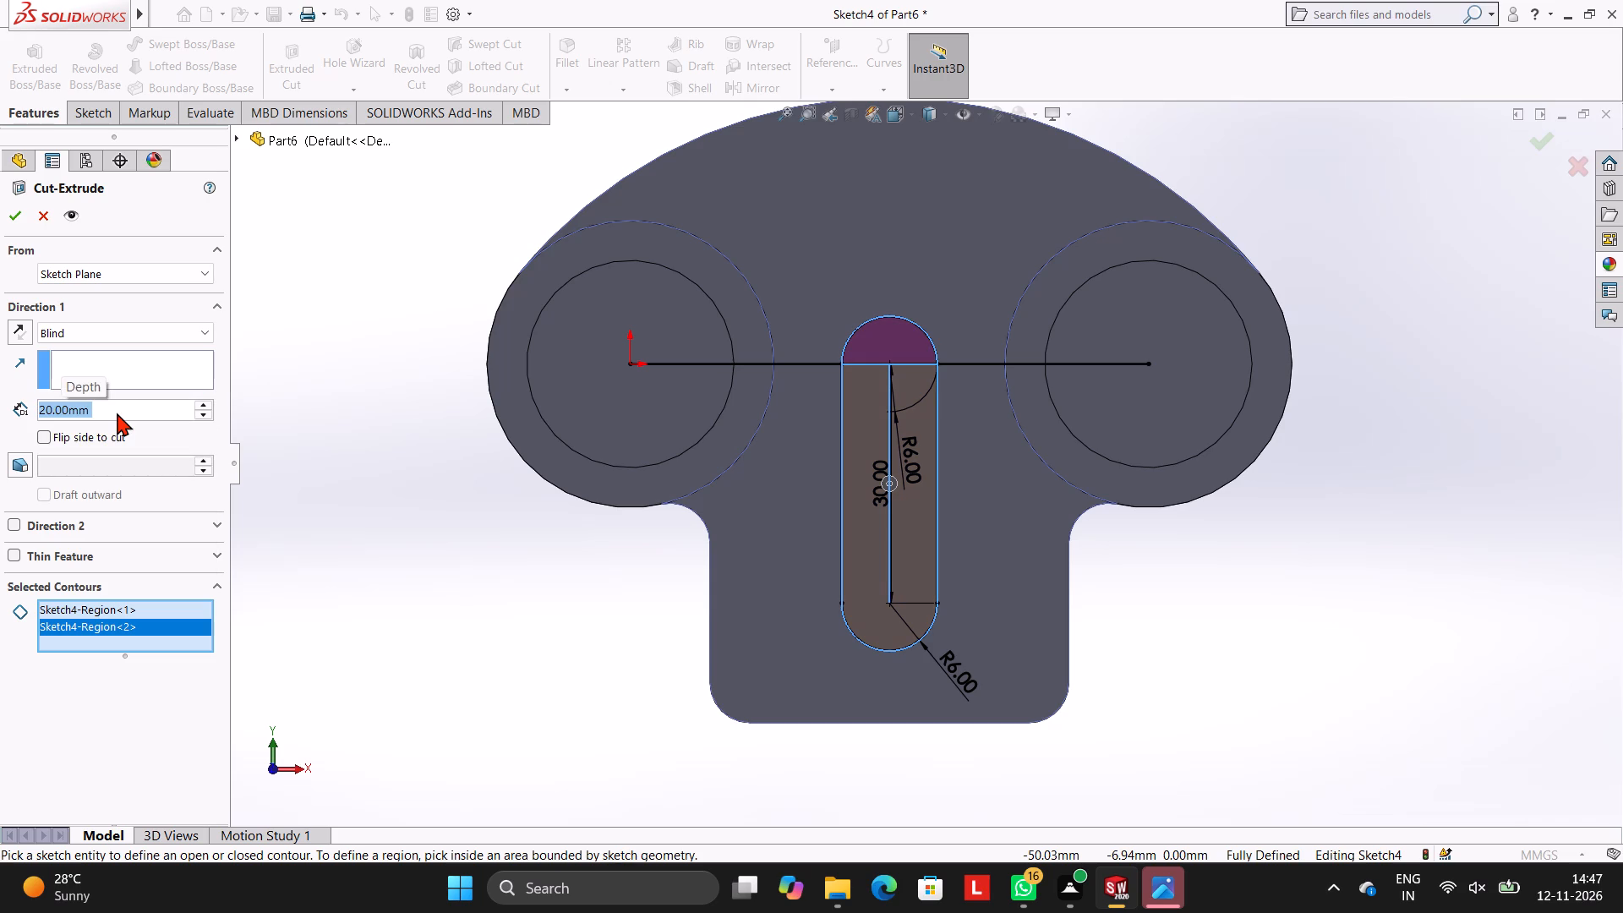
{"action": "left_click", "coordinate": [11, 205]}
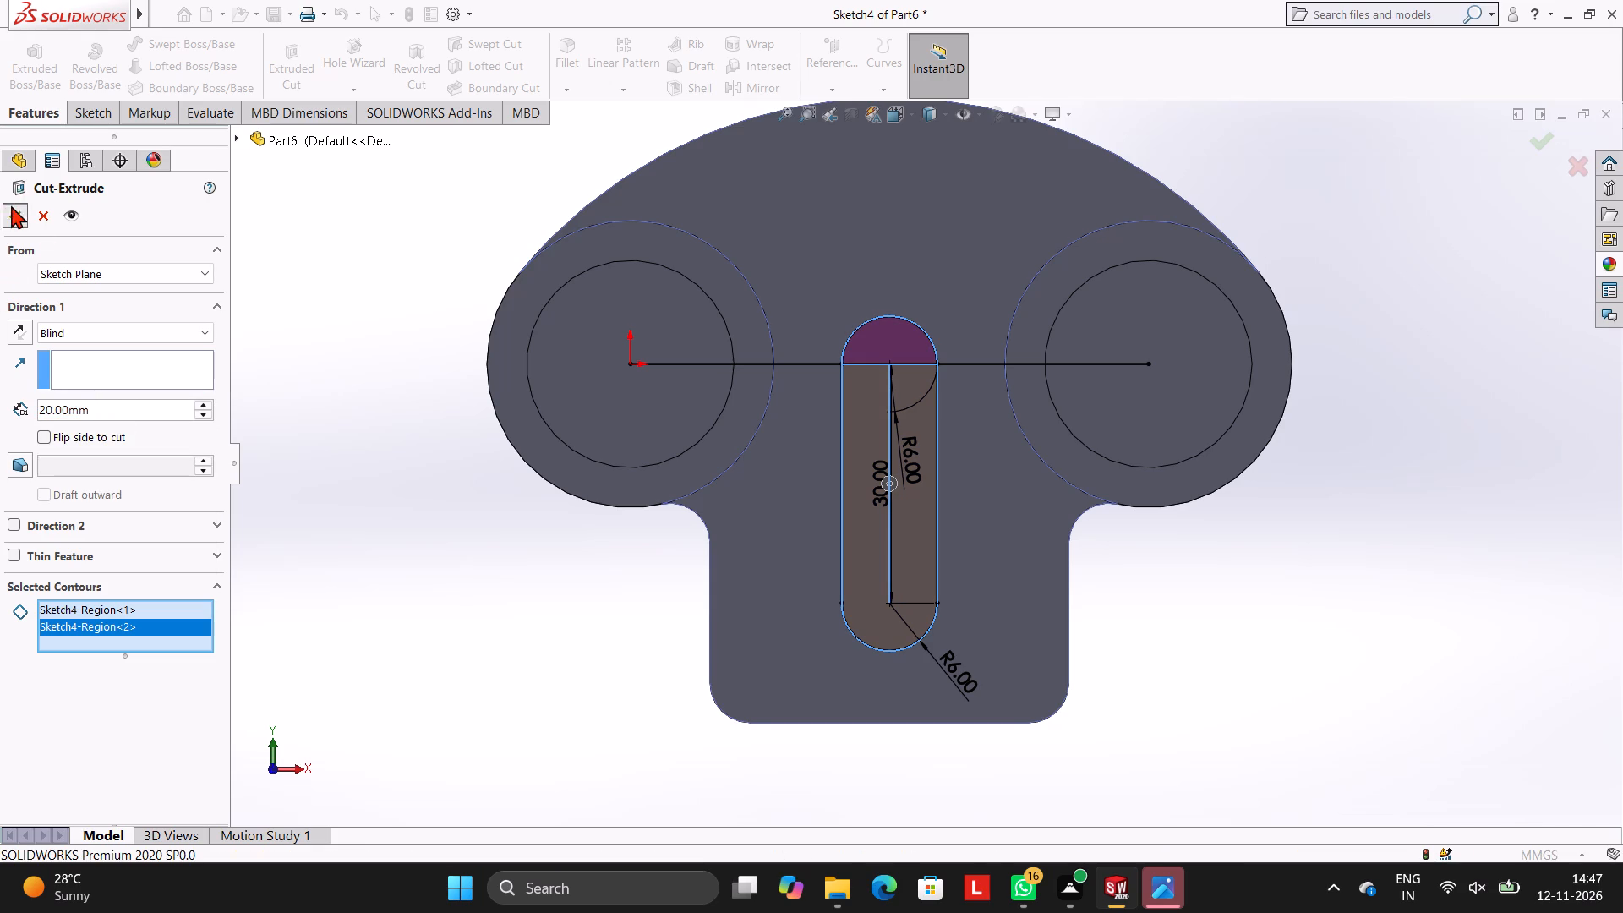
{"action": "left_click", "coordinate": [359, 232]}
Examine the finished part from several angles, checking the slot, bosses and recesses.
{"action": "scroll", "coordinate": [359, 232], "scroll_direction": "up", "scroll_amount": 2}
{"action": "middle_click_drag", "start_coordinate": [415, 295], "coordinate": [391, 418]}
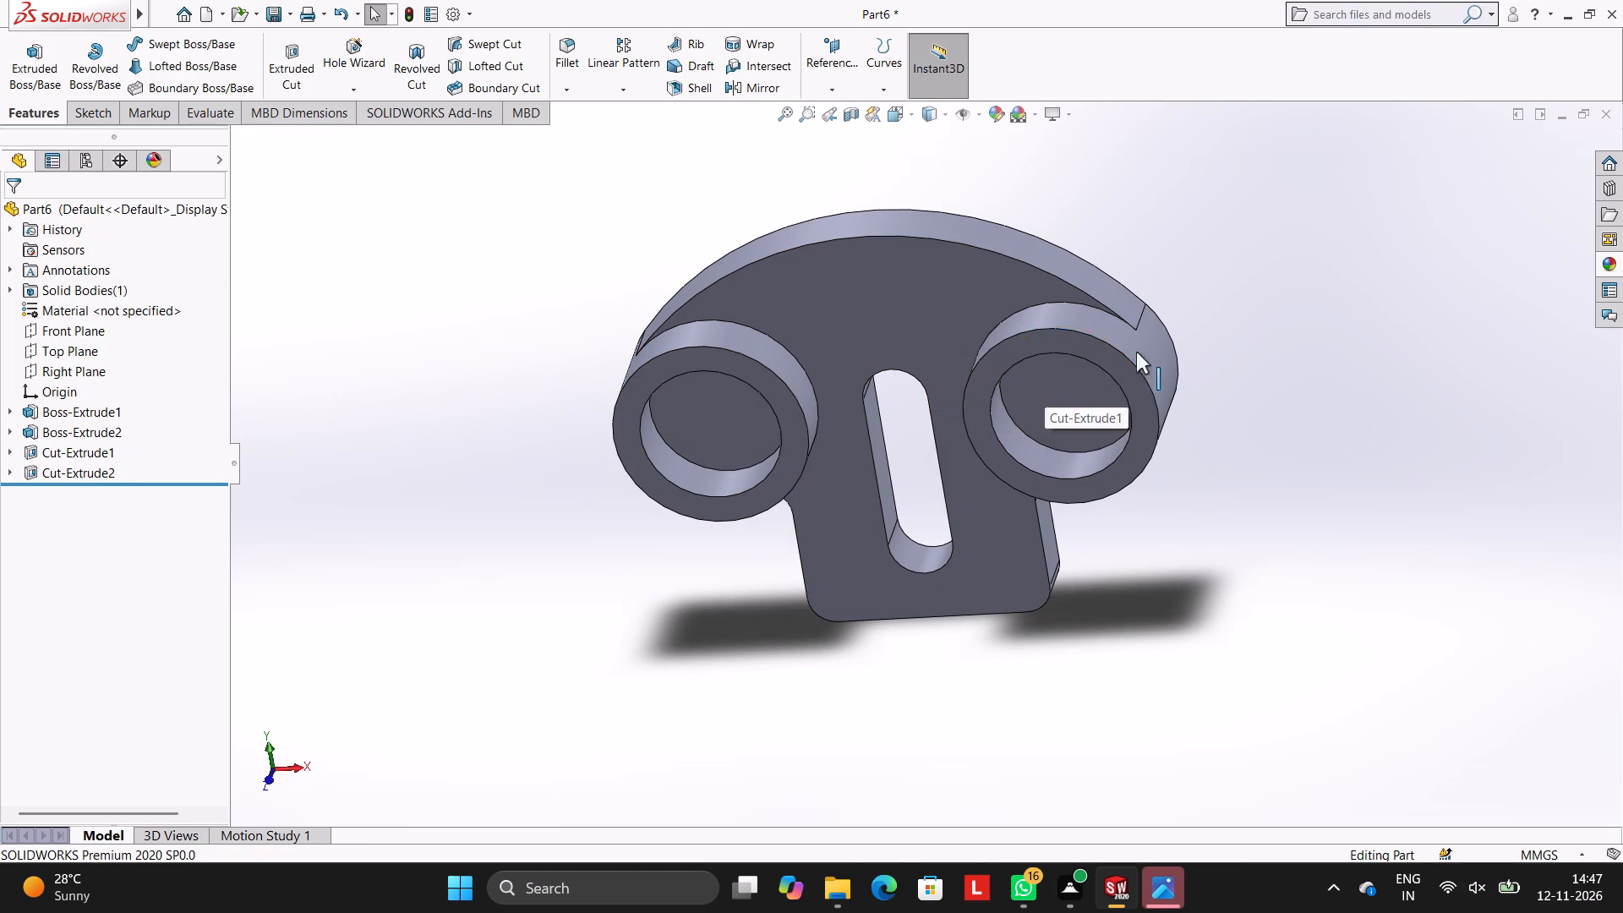
{"action": "middle_click_drag", "start_coordinate": [1157, 347], "coordinate": [1150, 289]}
{"action": "middle_click_drag", "start_coordinate": [1106, 287], "coordinate": [1160, 272]}
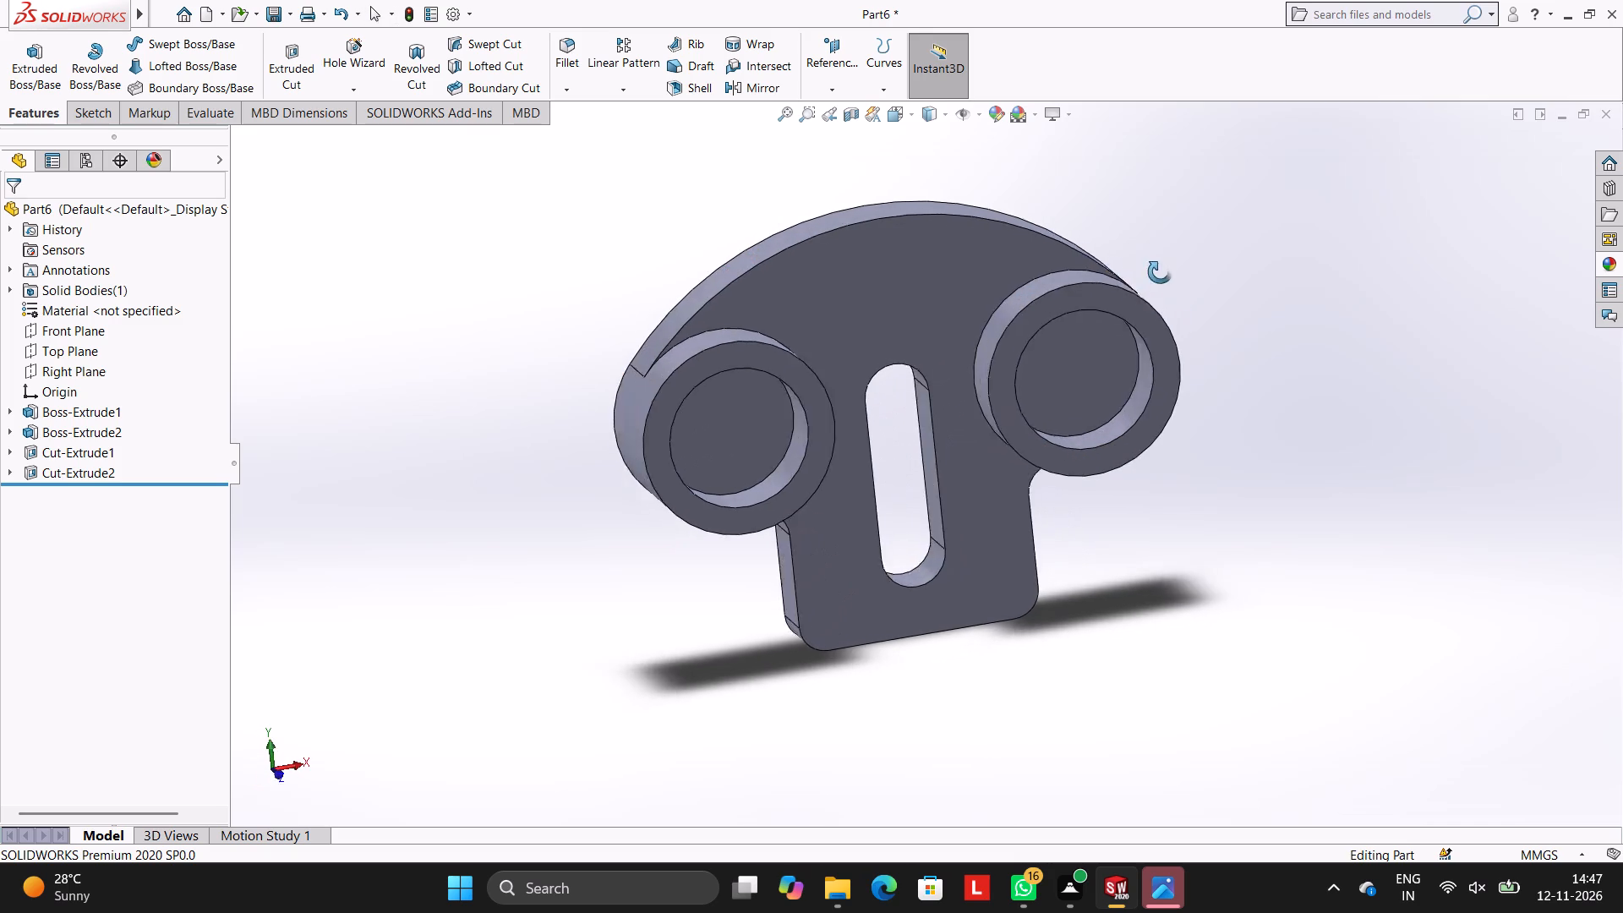
{"action": "middle_click_drag", "start_coordinate": [1160, 272], "coordinate": [1128, 229]}
{"action": "scroll", "coordinate": [965, 288], "scroll_direction": "up", "scroll_amount": 2}
{"action": "middle_click_drag", "start_coordinate": [975, 295], "coordinate": [1003, 296]}
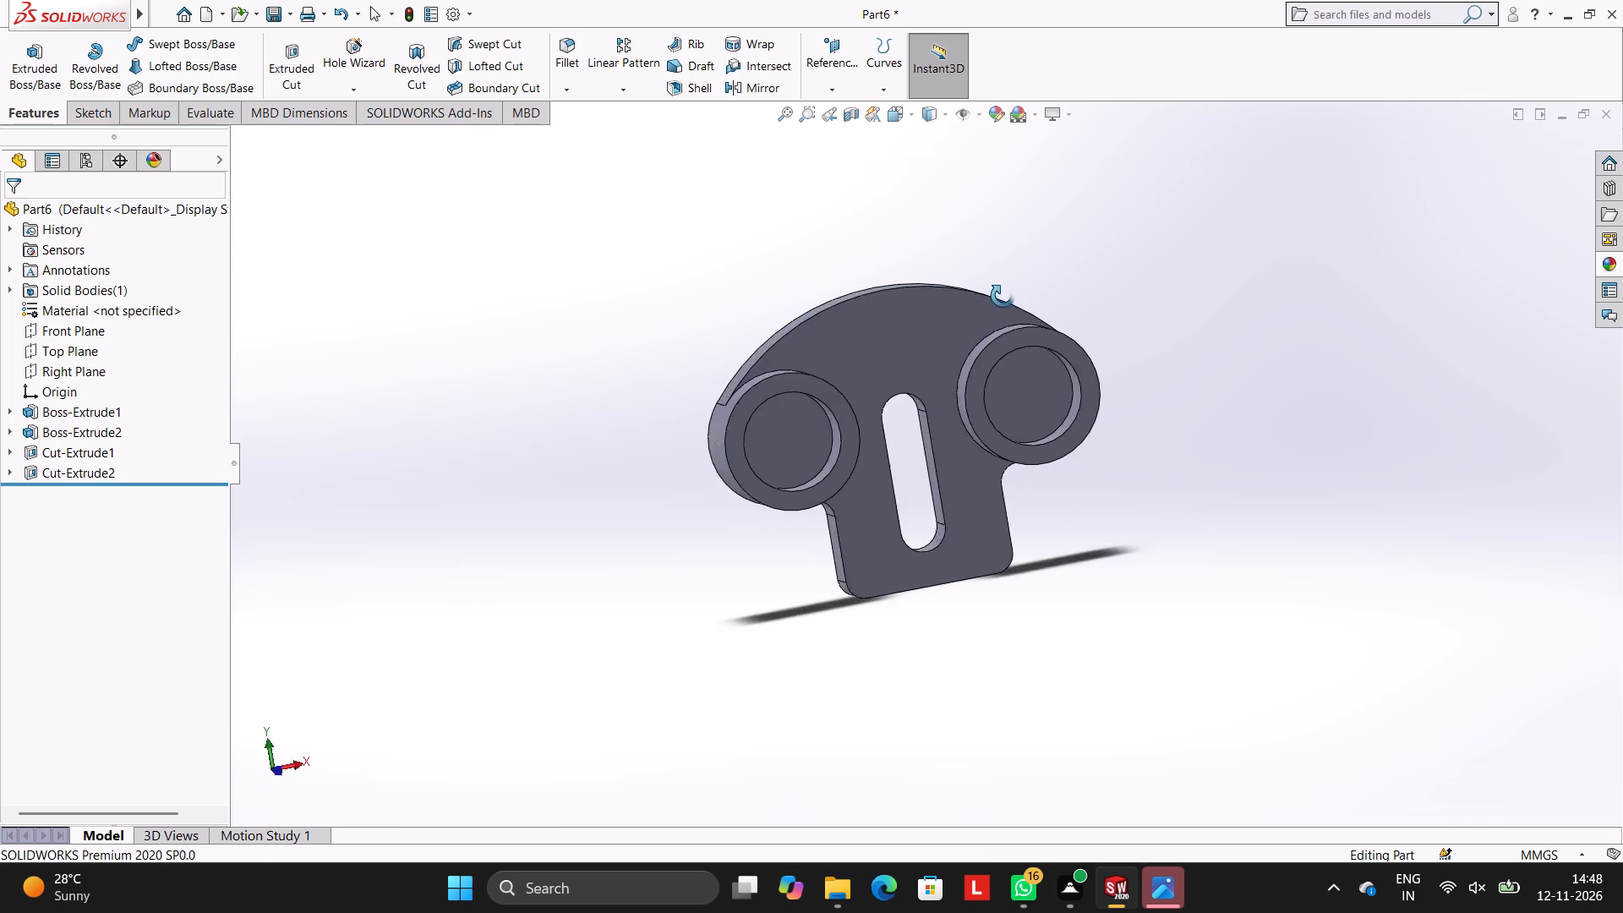
{"action": "middle_click_drag", "start_coordinate": [1003, 296], "coordinate": [904, 339]}
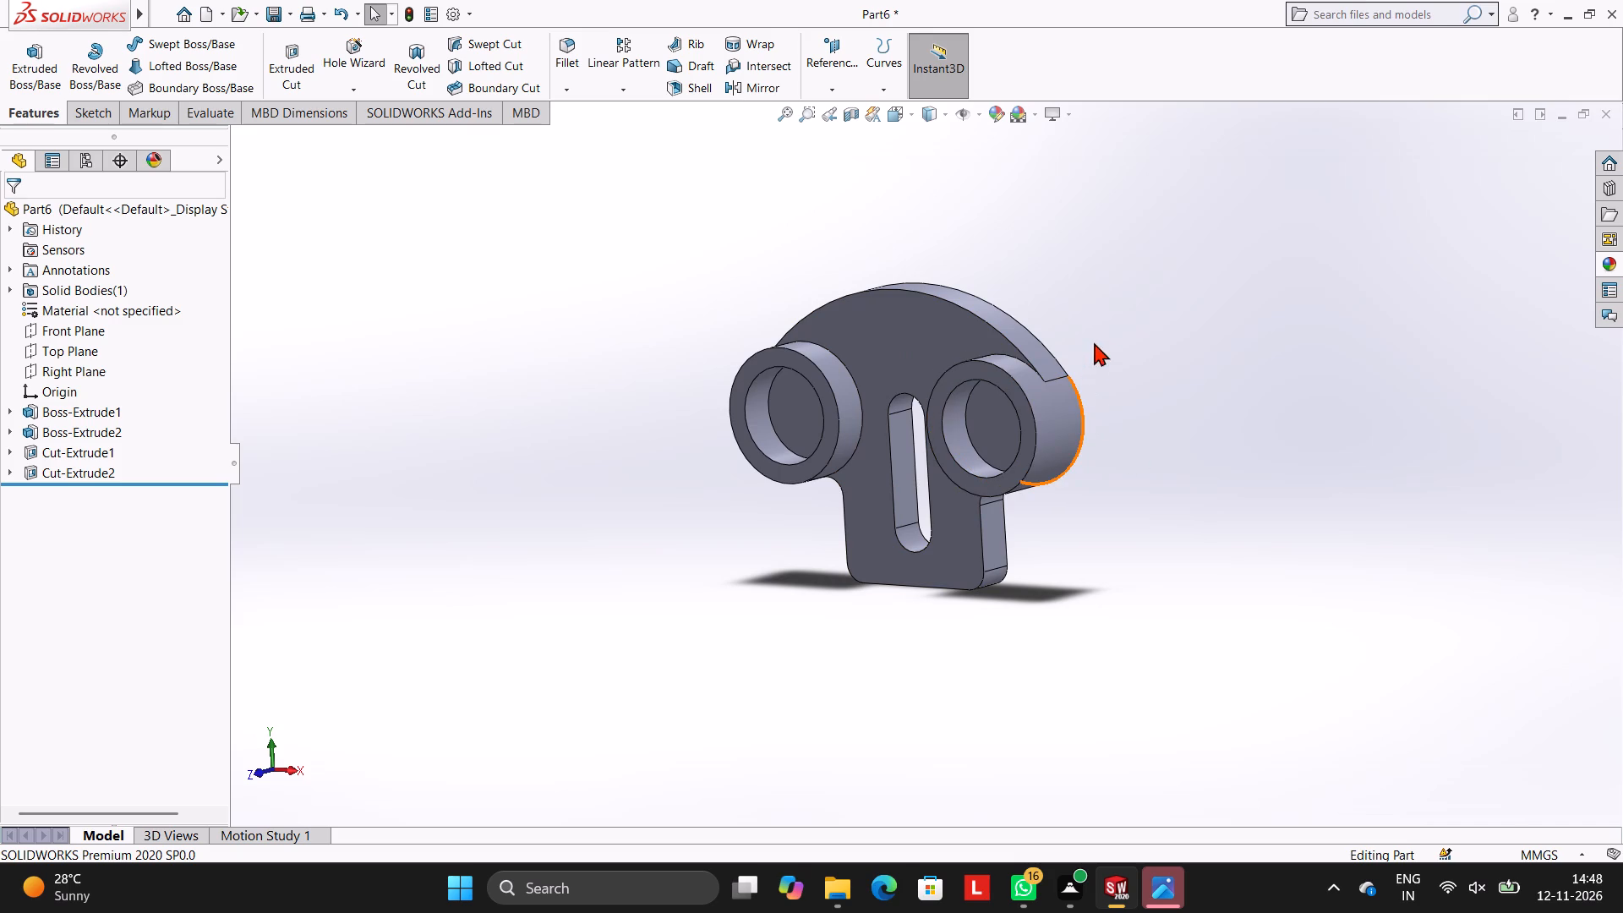
{"action": "middle_click_drag", "start_coordinate": [1105, 321], "coordinate": [1091, 321]}
{"action": "scroll", "coordinate": [950, 340], "scroll_direction": "up", "scroll_amount": 3}
{"action": "scroll", "coordinate": [950, 335], "scroll_direction": "down", "scroll_amount": 1}
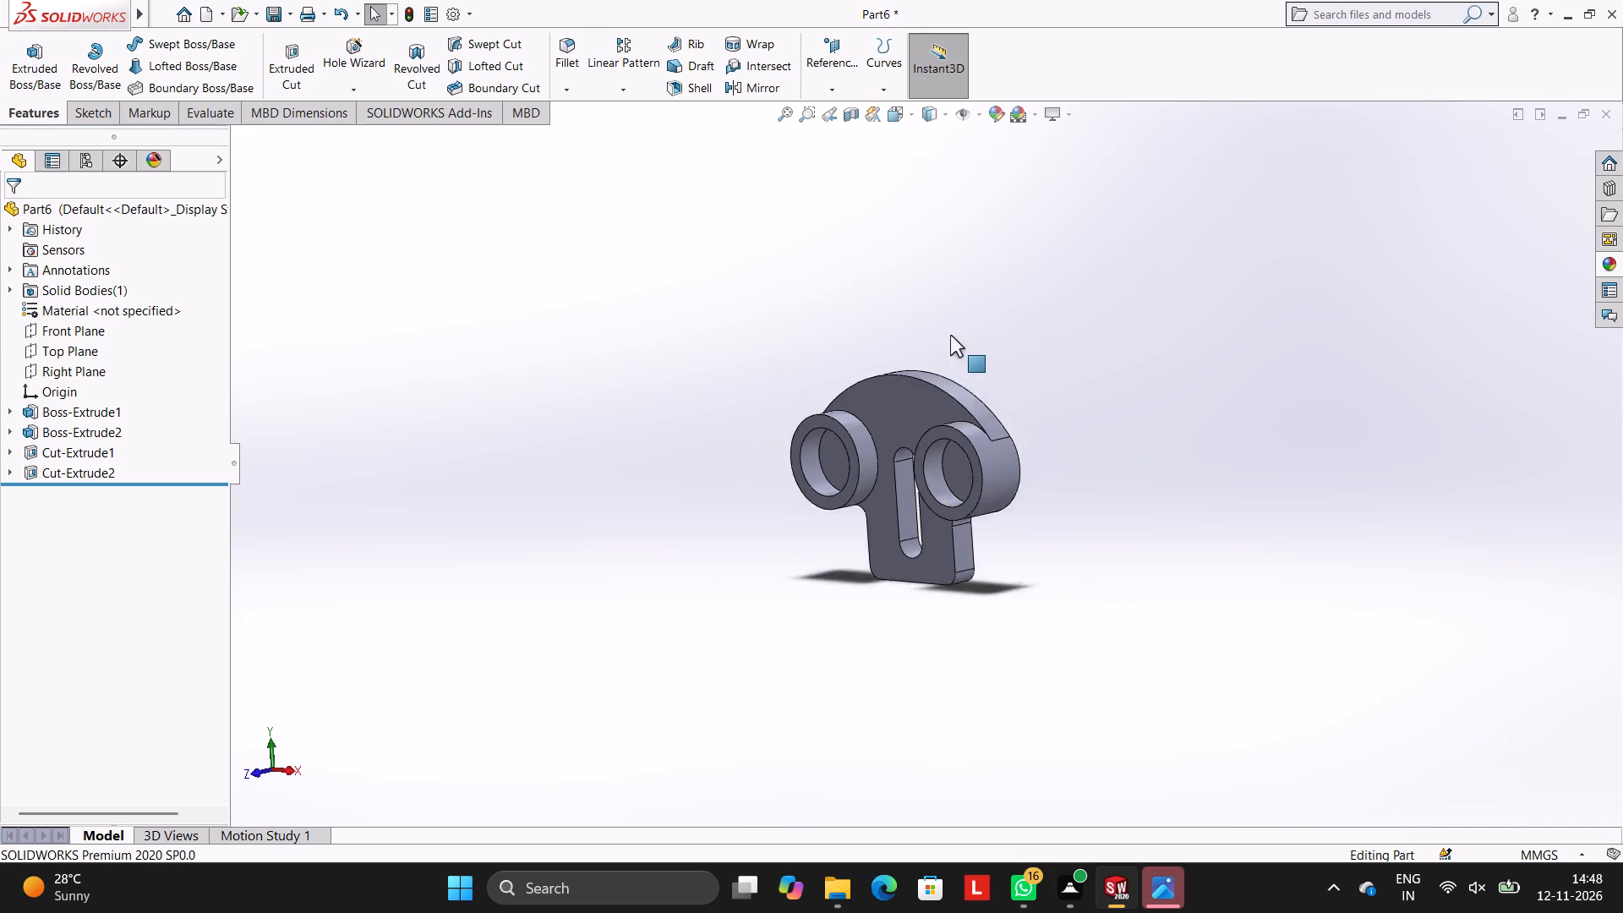
Apply the Blue LED appearance to the circular recess cut feature, Cut-Extrude1.
{"action": "scroll", "coordinate": [950, 335], "scroll_direction": "down", "scroll_amount": 2}
{"action": "middle_click_drag", "start_coordinate": [930, 500], "coordinate": [953, 496]}
{"action": "scroll", "coordinate": [937, 508], "scroll_direction": "up", "scroll_amount": 2}
{"action": "scroll", "coordinate": [937, 493], "scroll_direction": "down", "scroll_amount": 1}
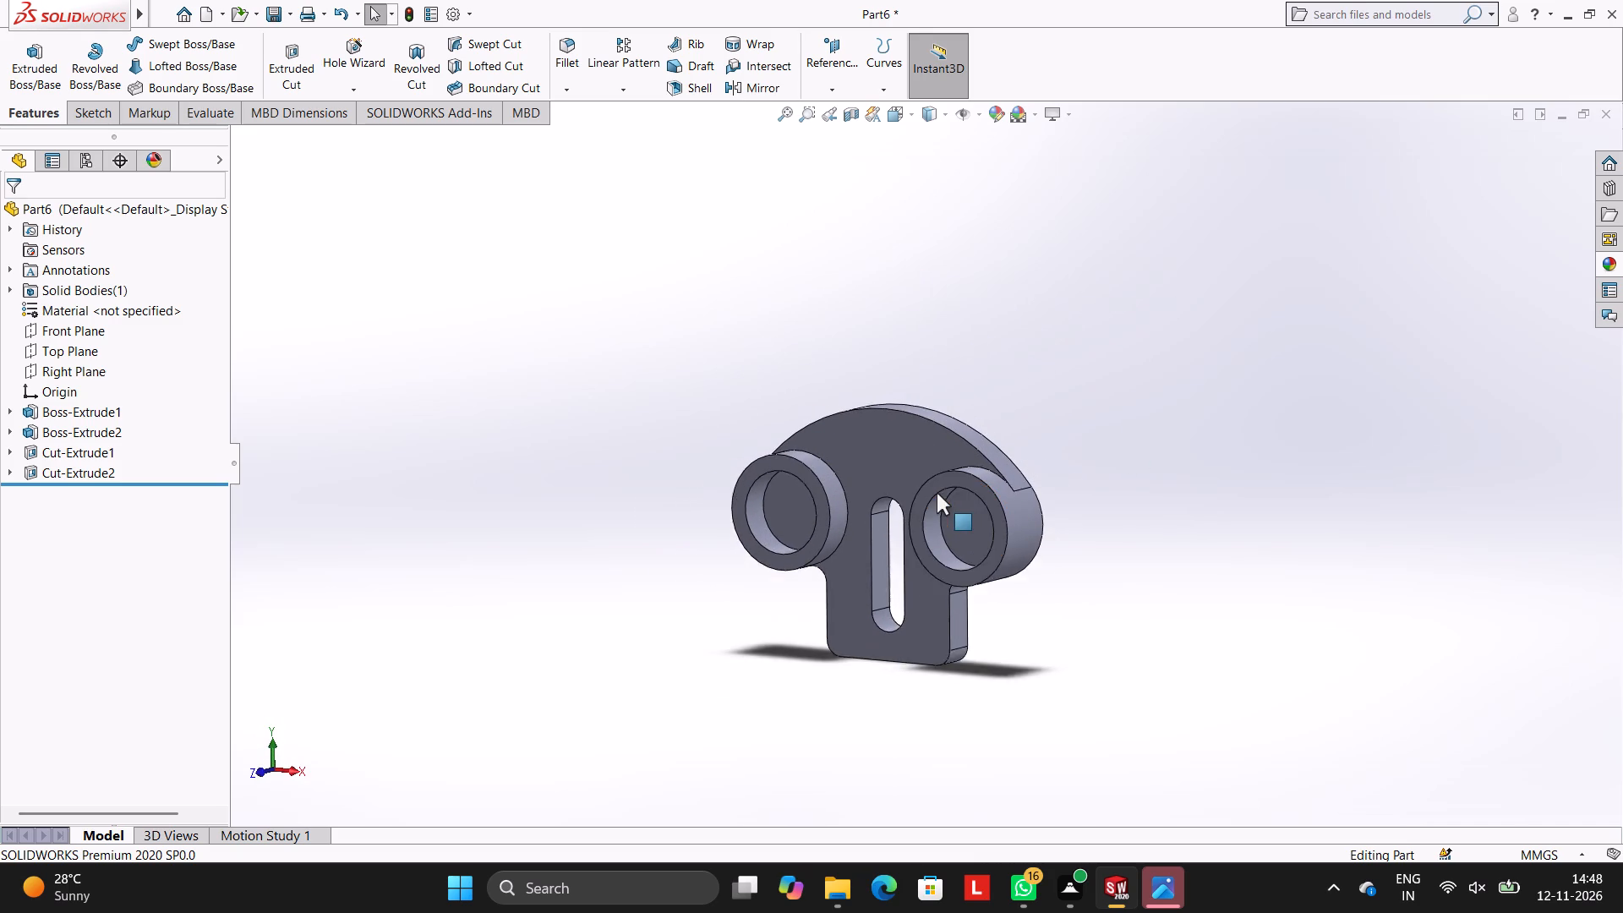
{"action": "scroll", "coordinate": [937, 493], "scroll_direction": "down", "scroll_amount": 2}
{"action": "scroll", "coordinate": [872, 568], "scroll_direction": "up", "scroll_amount": 1}
{"action": "scroll", "coordinate": [868, 562], "scroll_direction": "down", "scroll_amount": 2}
{"action": "scroll", "coordinate": [962, 549], "scroll_direction": "down", "scroll_amount": 1}
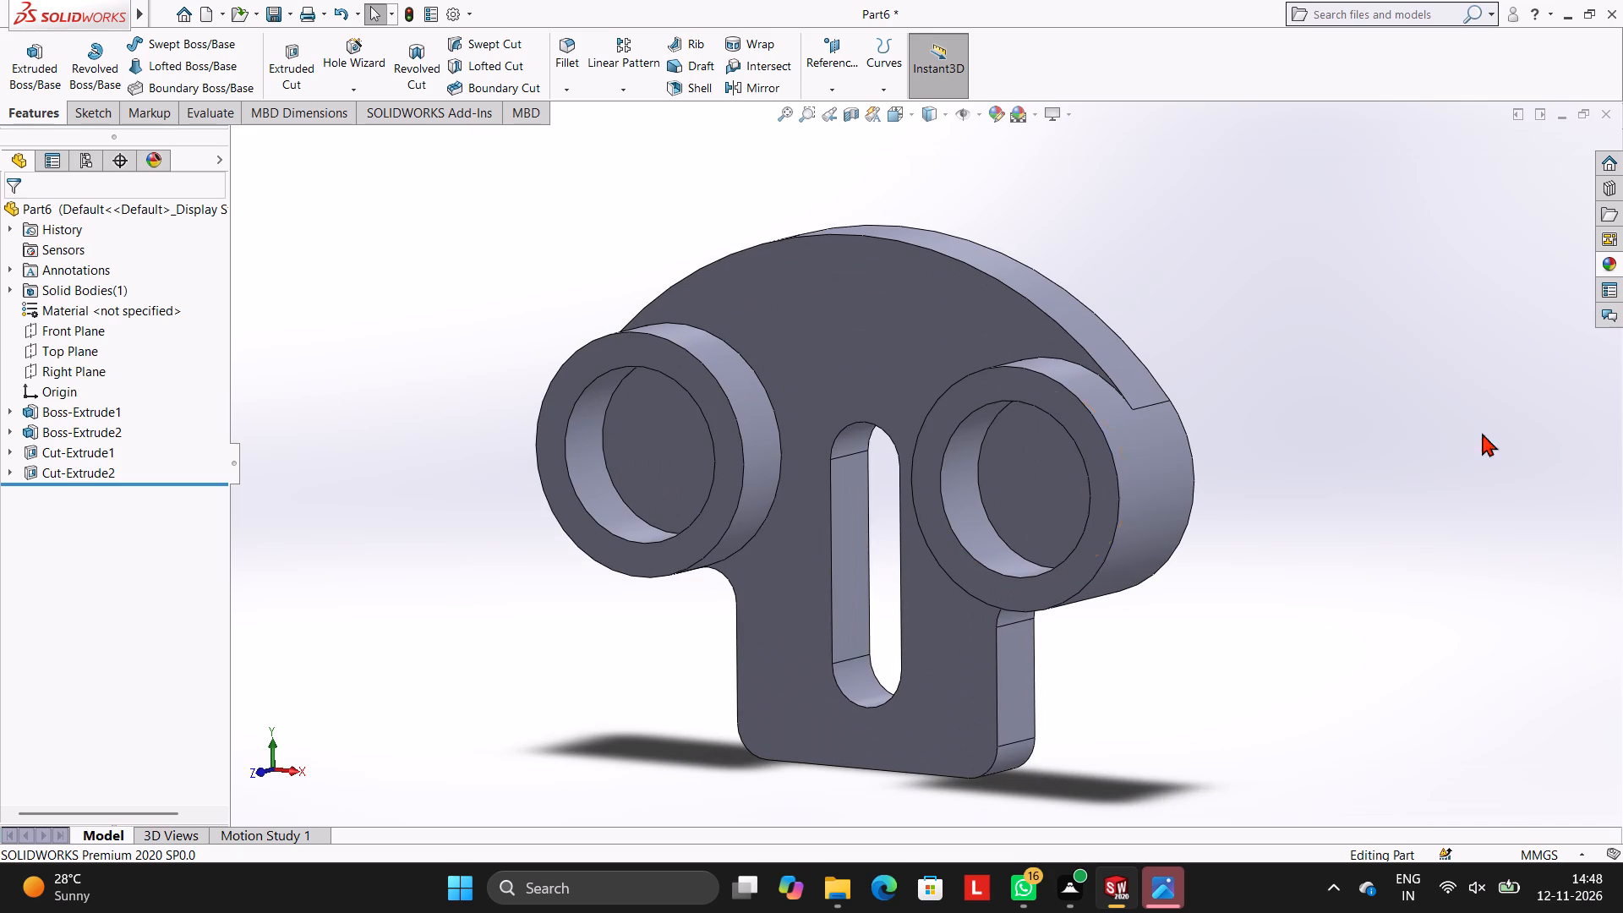
{"action": "left_click", "coordinate": [1616, 263]}
{"action": "left_click_drag", "start_coordinate": [1453, 599], "coordinate": [911, 588]}
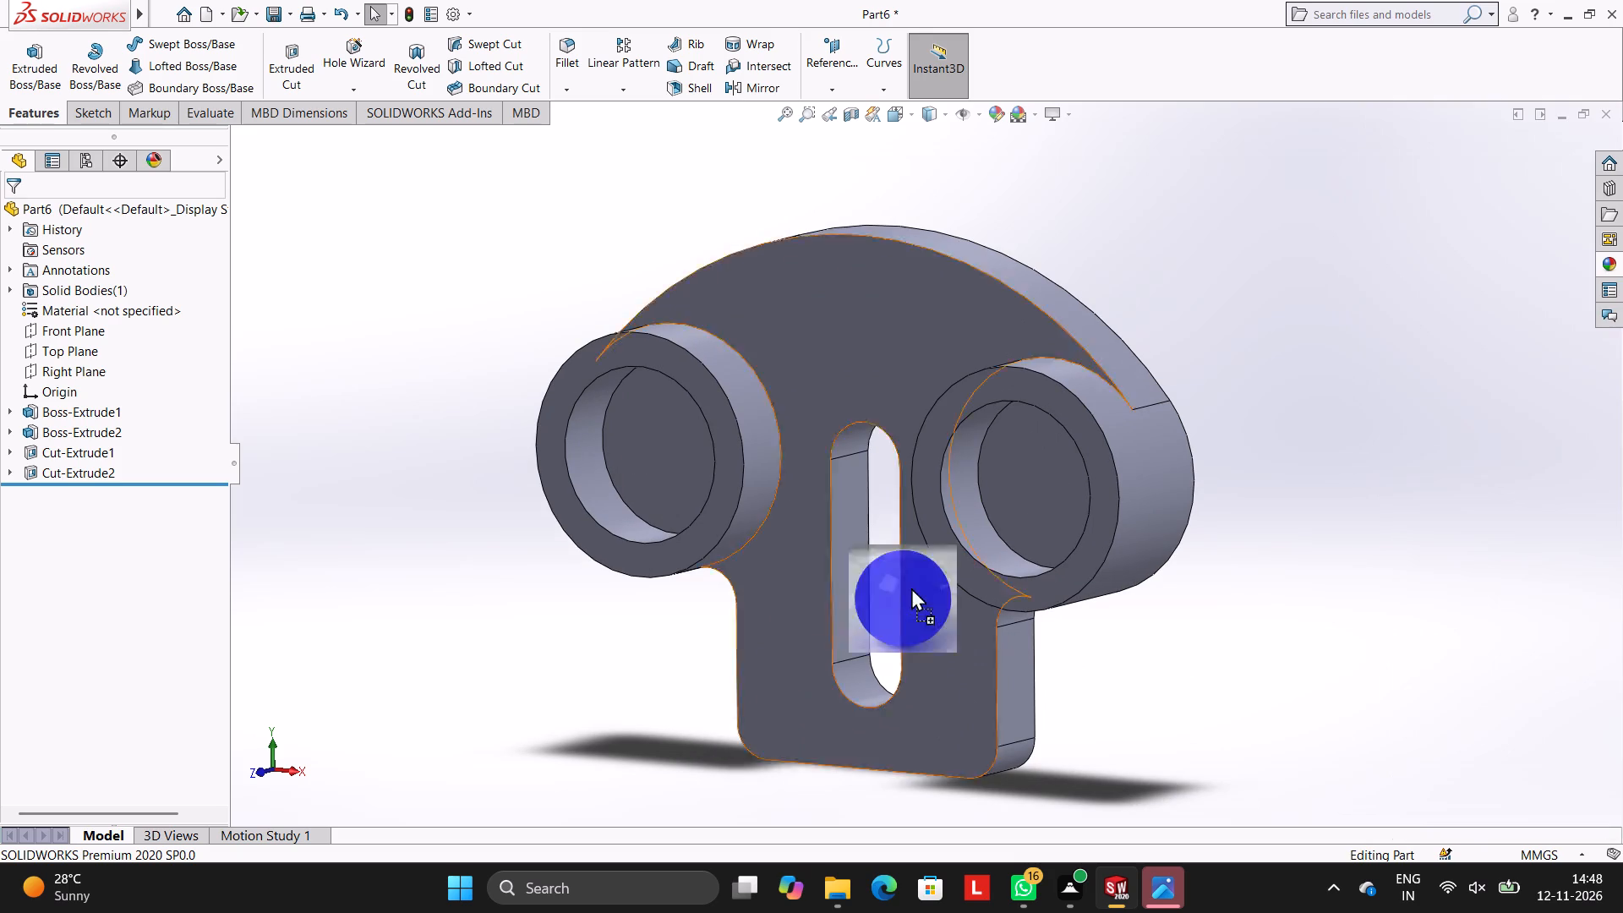
{"action": "left_click_drag", "start_coordinate": [911, 588], "coordinate": [1053, 484]}
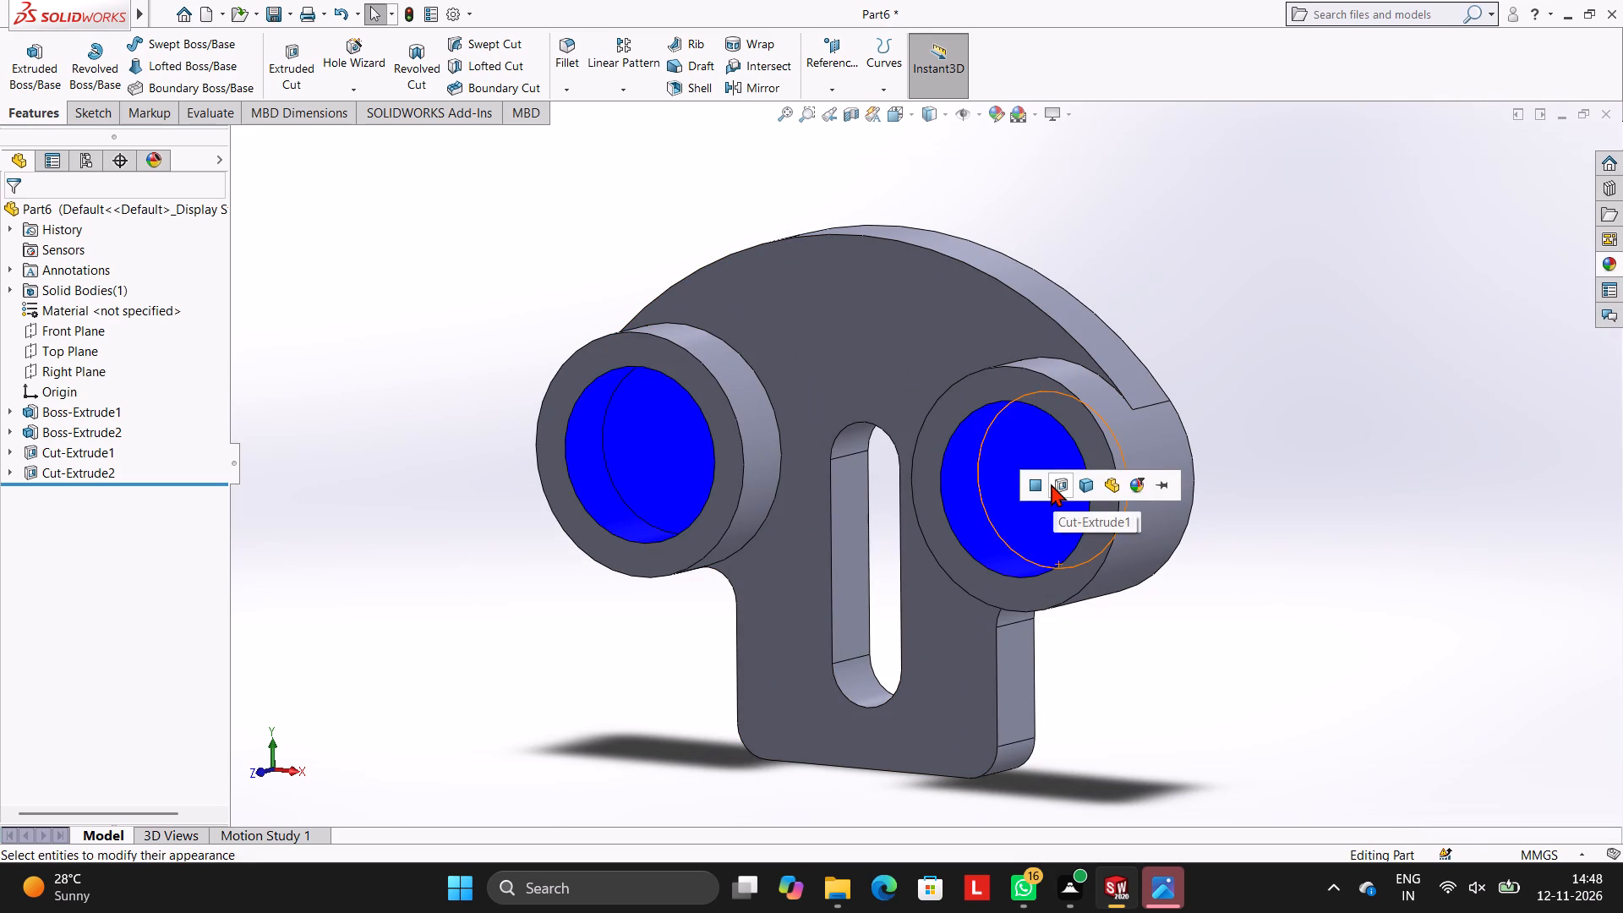
{"action": "left_click", "coordinate": [1051, 484]}
Apply the Yellow LED appearance to the base plate feature, Boss-Extrude1.
{"action": "left_click", "coordinate": [1610, 265]}
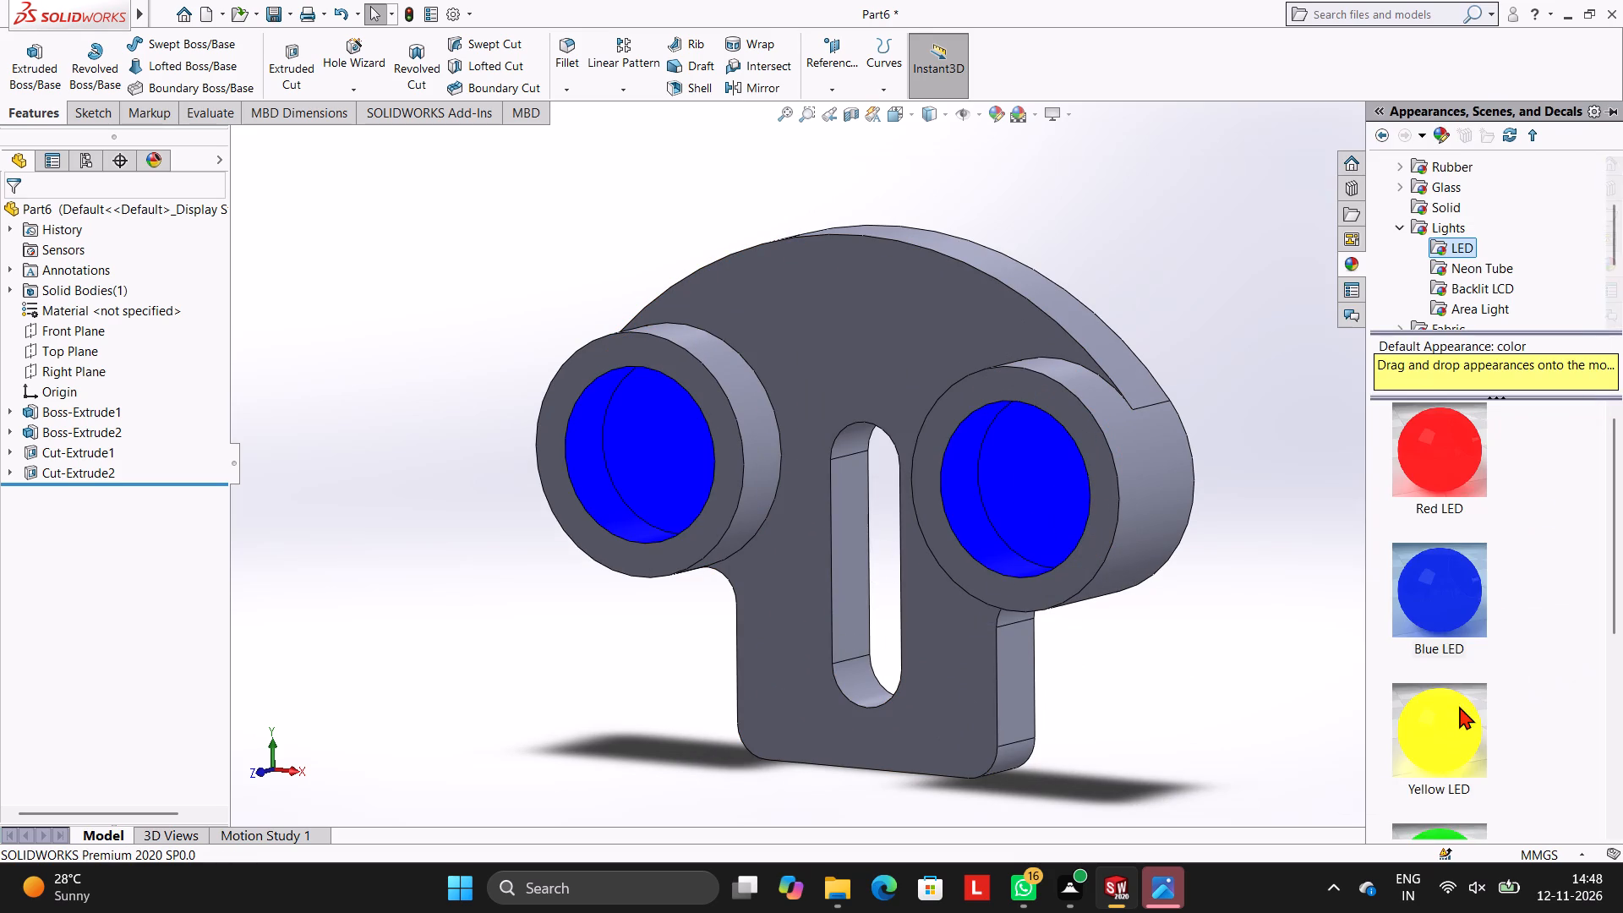
{"action": "left_click_drag", "start_coordinate": [1456, 724], "coordinate": [1008, 365]}
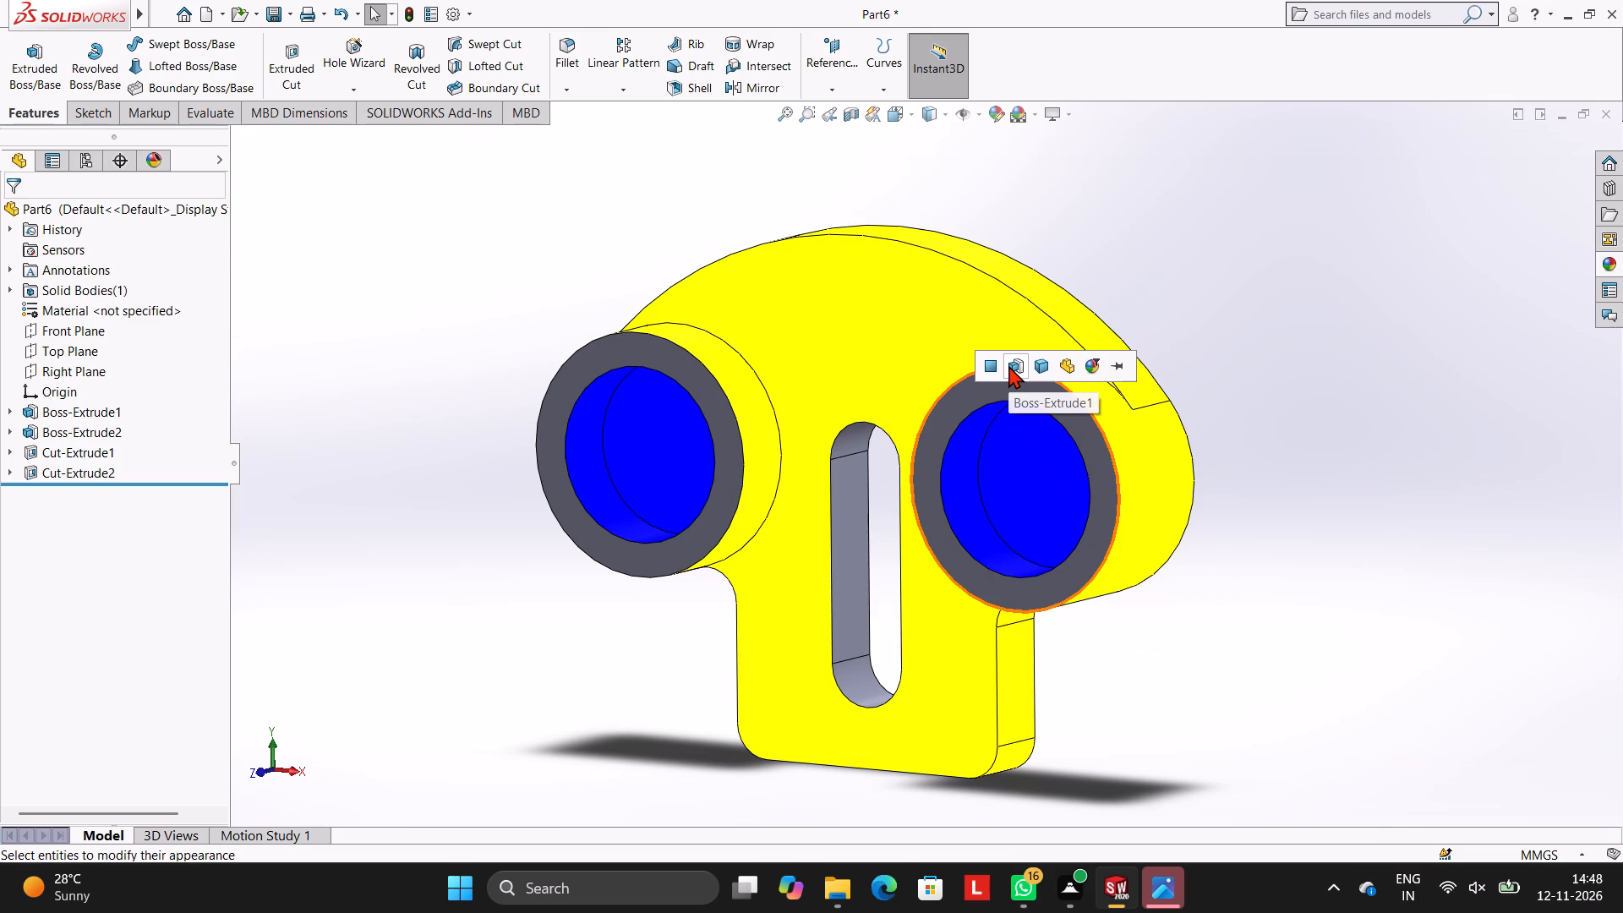
{"action": "left_click", "coordinate": [1008, 365]}
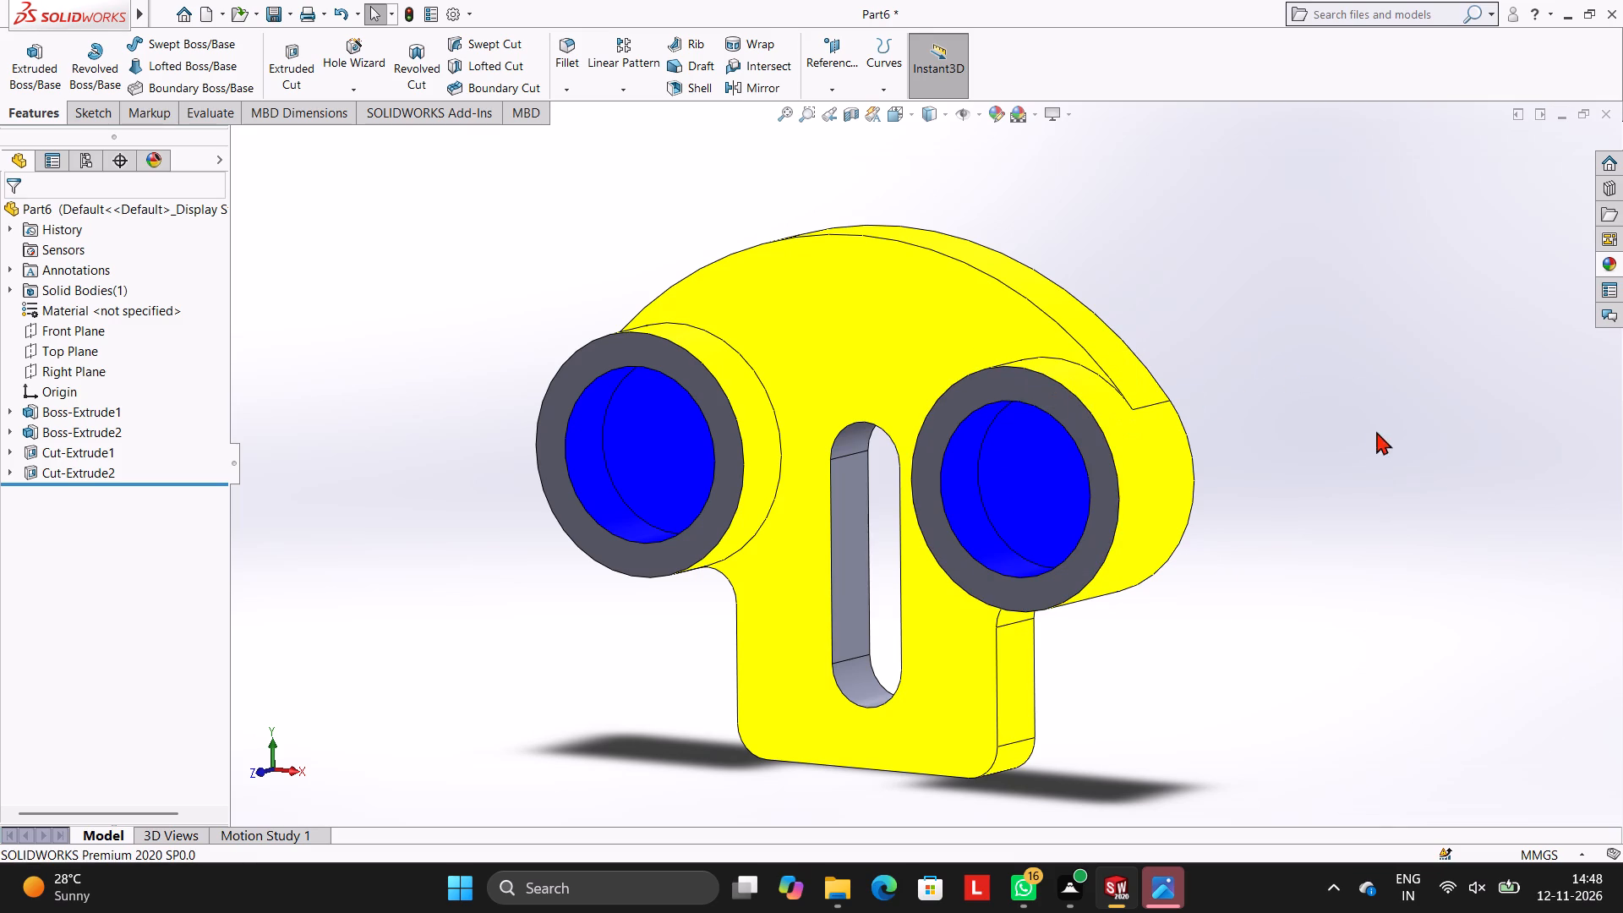
Apply the Red LED appearance to the round boss feature, Boss-Extrude2.
{"action": "left_click", "coordinate": [1604, 260]}
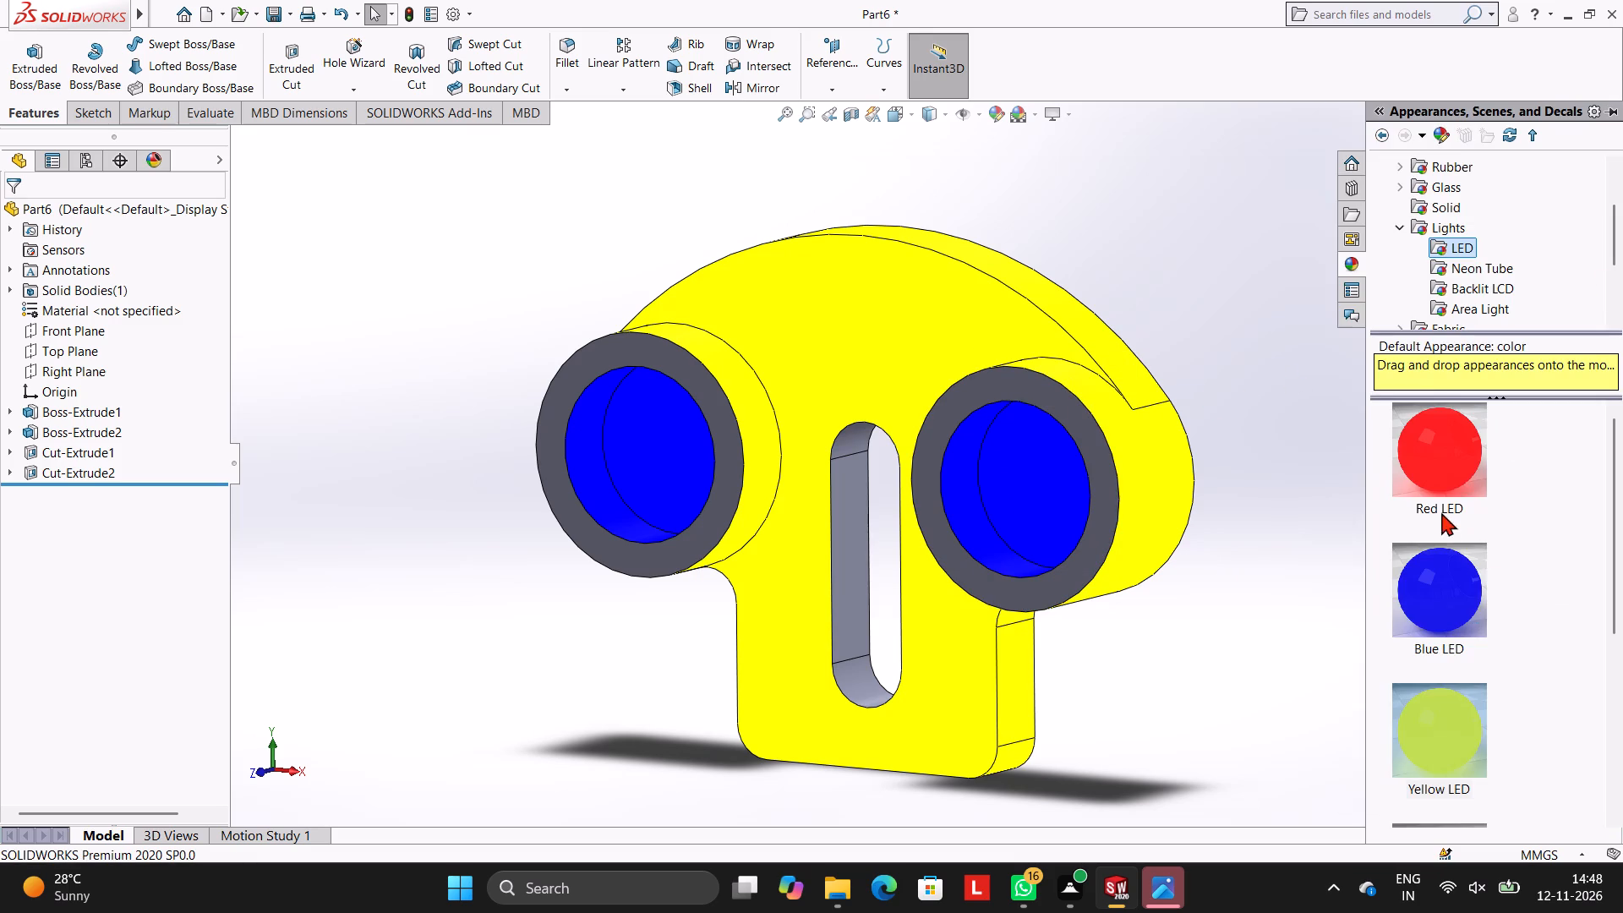
{"action": "left_click_drag", "start_coordinate": [1446, 452], "coordinate": [1104, 460]}
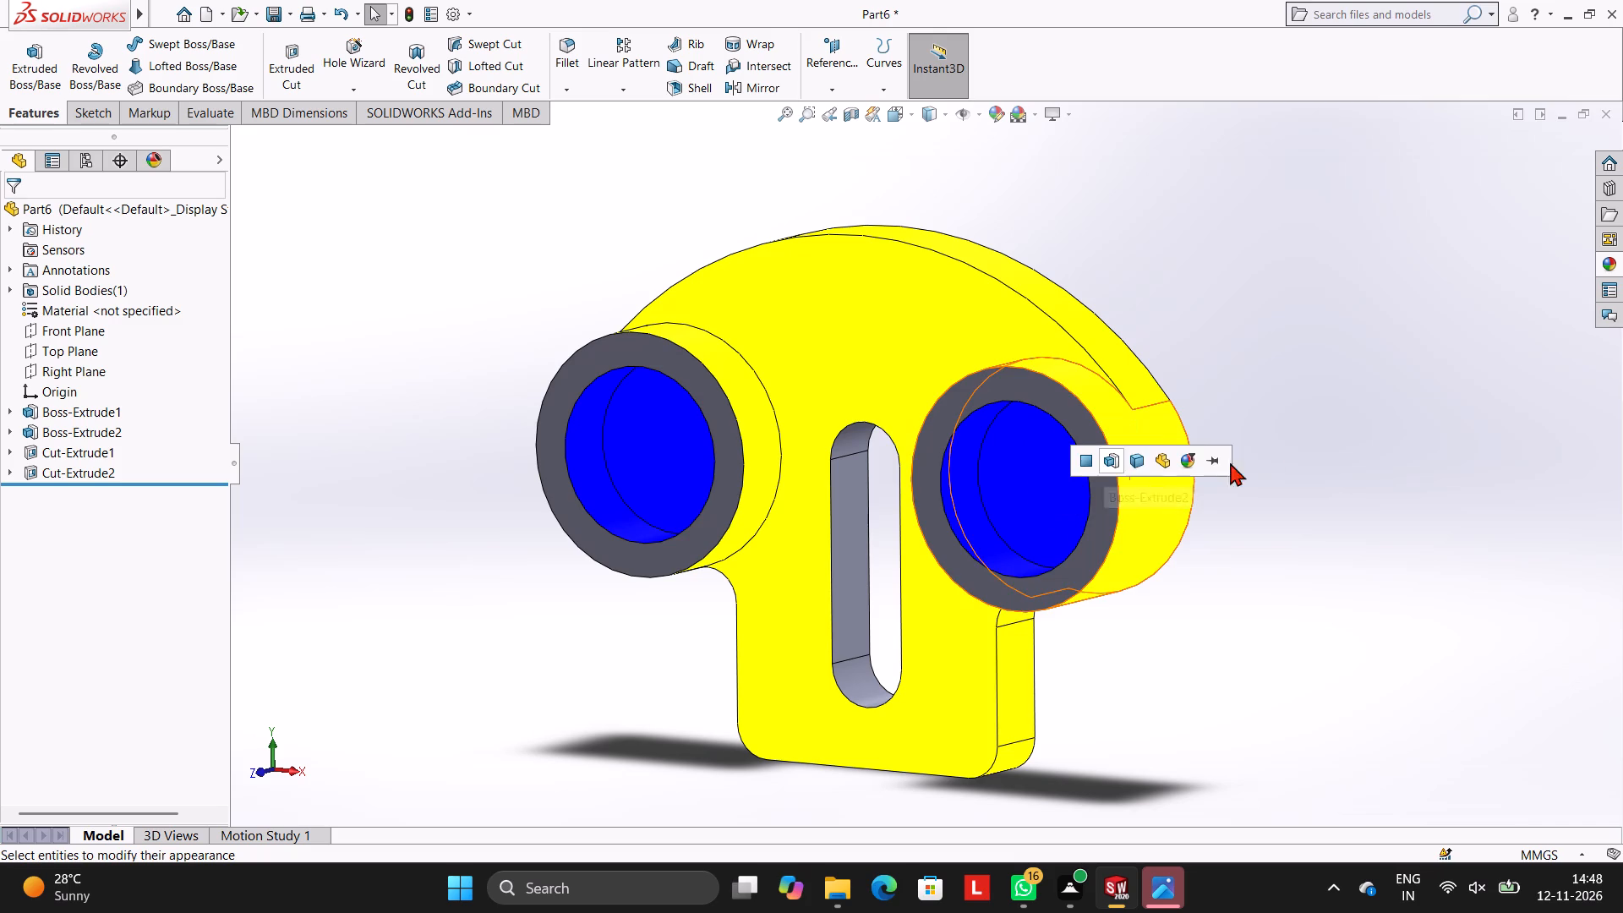
{"action": "left_click", "coordinate": [1601, 265]}
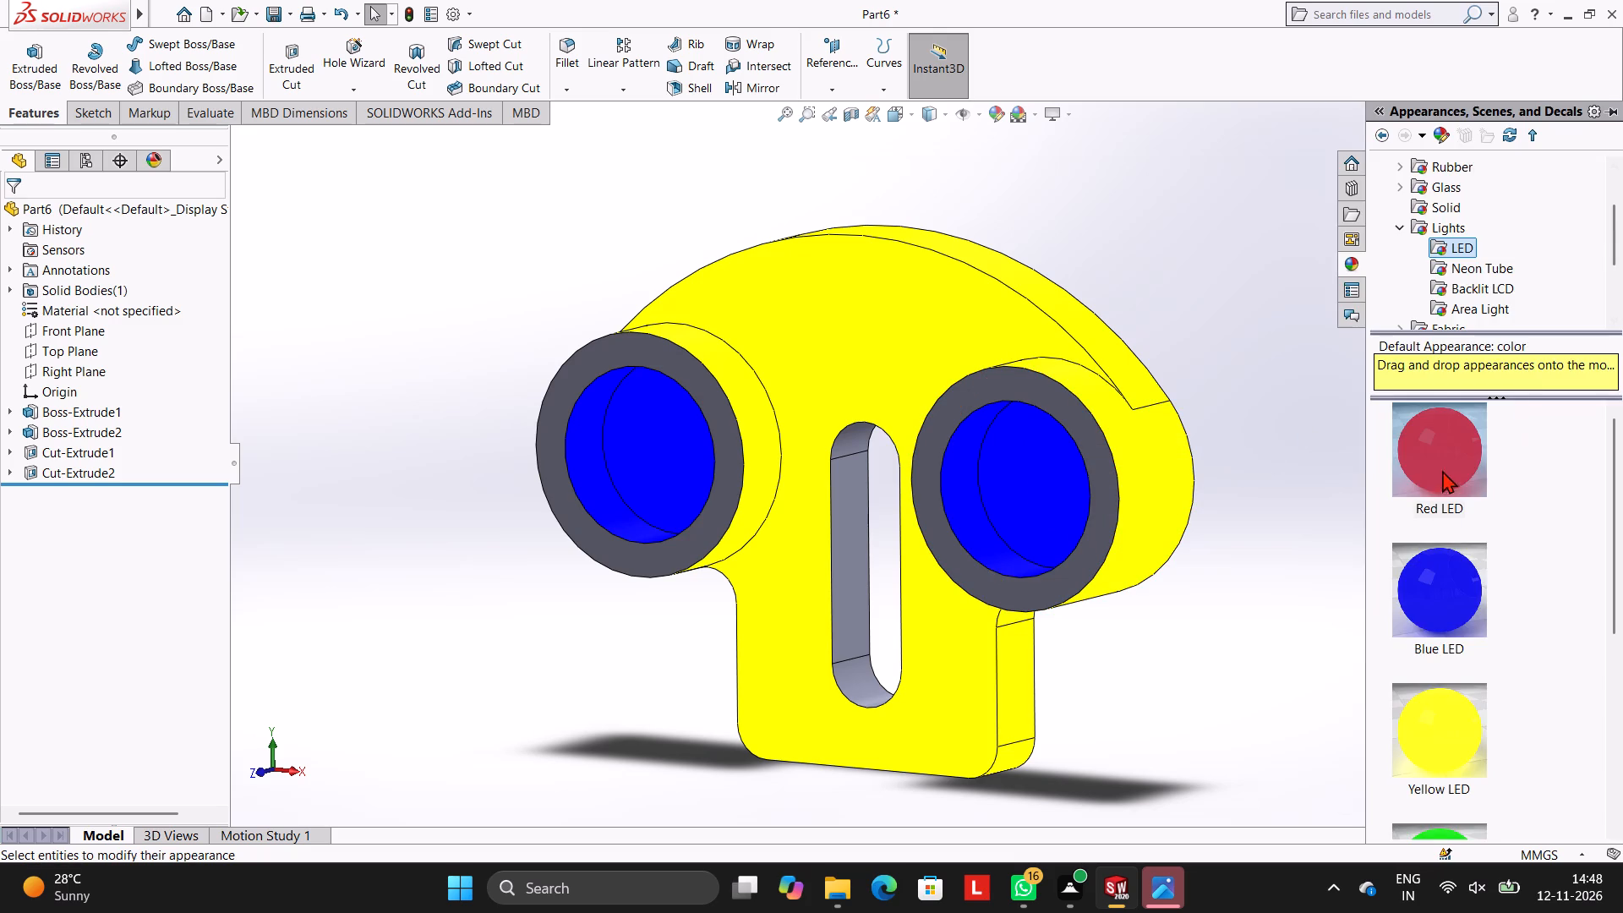
{"action": "left_click_drag", "start_coordinate": [1442, 470], "coordinate": [1108, 479]}
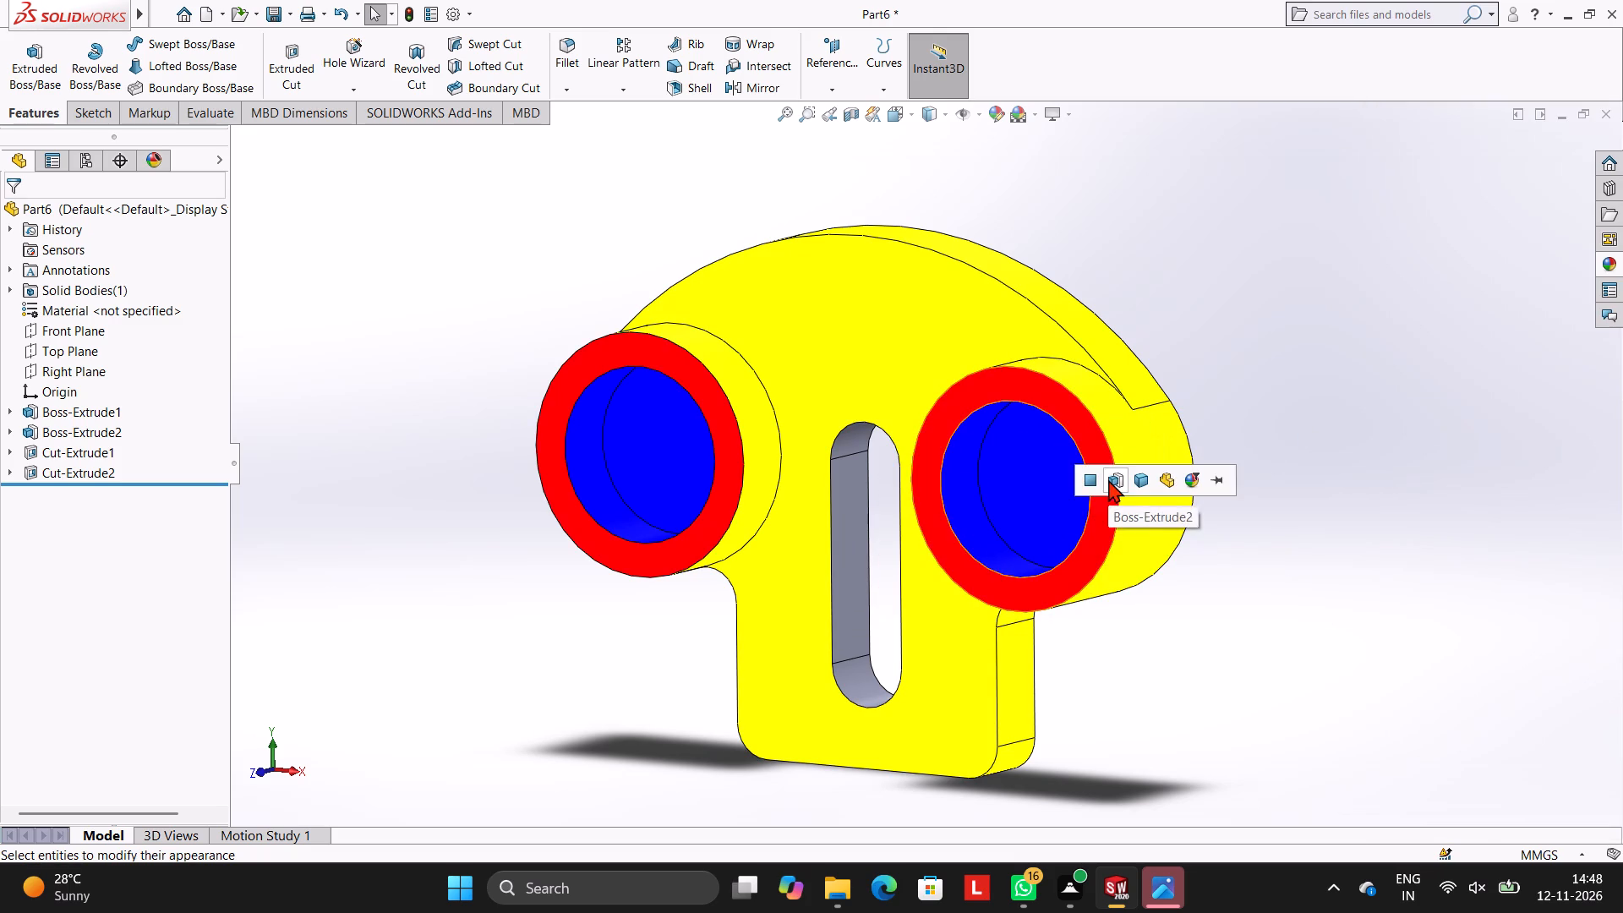
{"action": "left_click", "coordinate": [1108, 479]}
Apply the Green LED appearance to the central slot cut feature.
{"action": "left_click", "coordinate": [1609, 267]}
{"action": "scroll", "coordinate": [1440, 719], "scroll_direction": "down", "scroll_amount": 2}
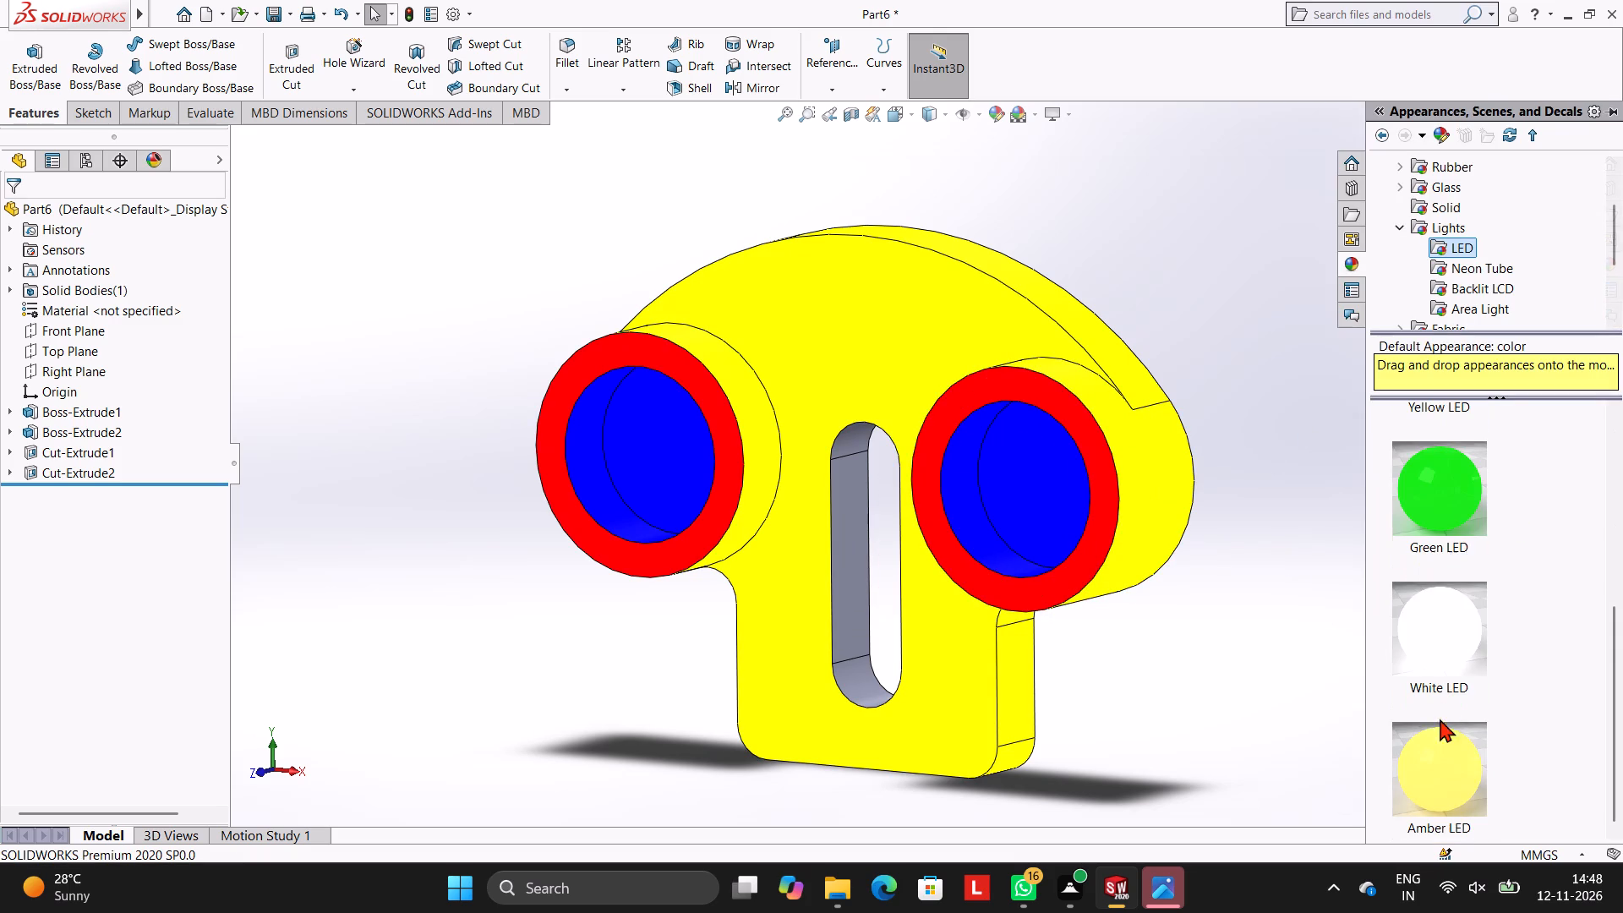
{"action": "left_click_drag", "start_coordinate": [1460, 504], "coordinate": [857, 528]}
{"action": "left_click", "coordinate": [857, 528]}
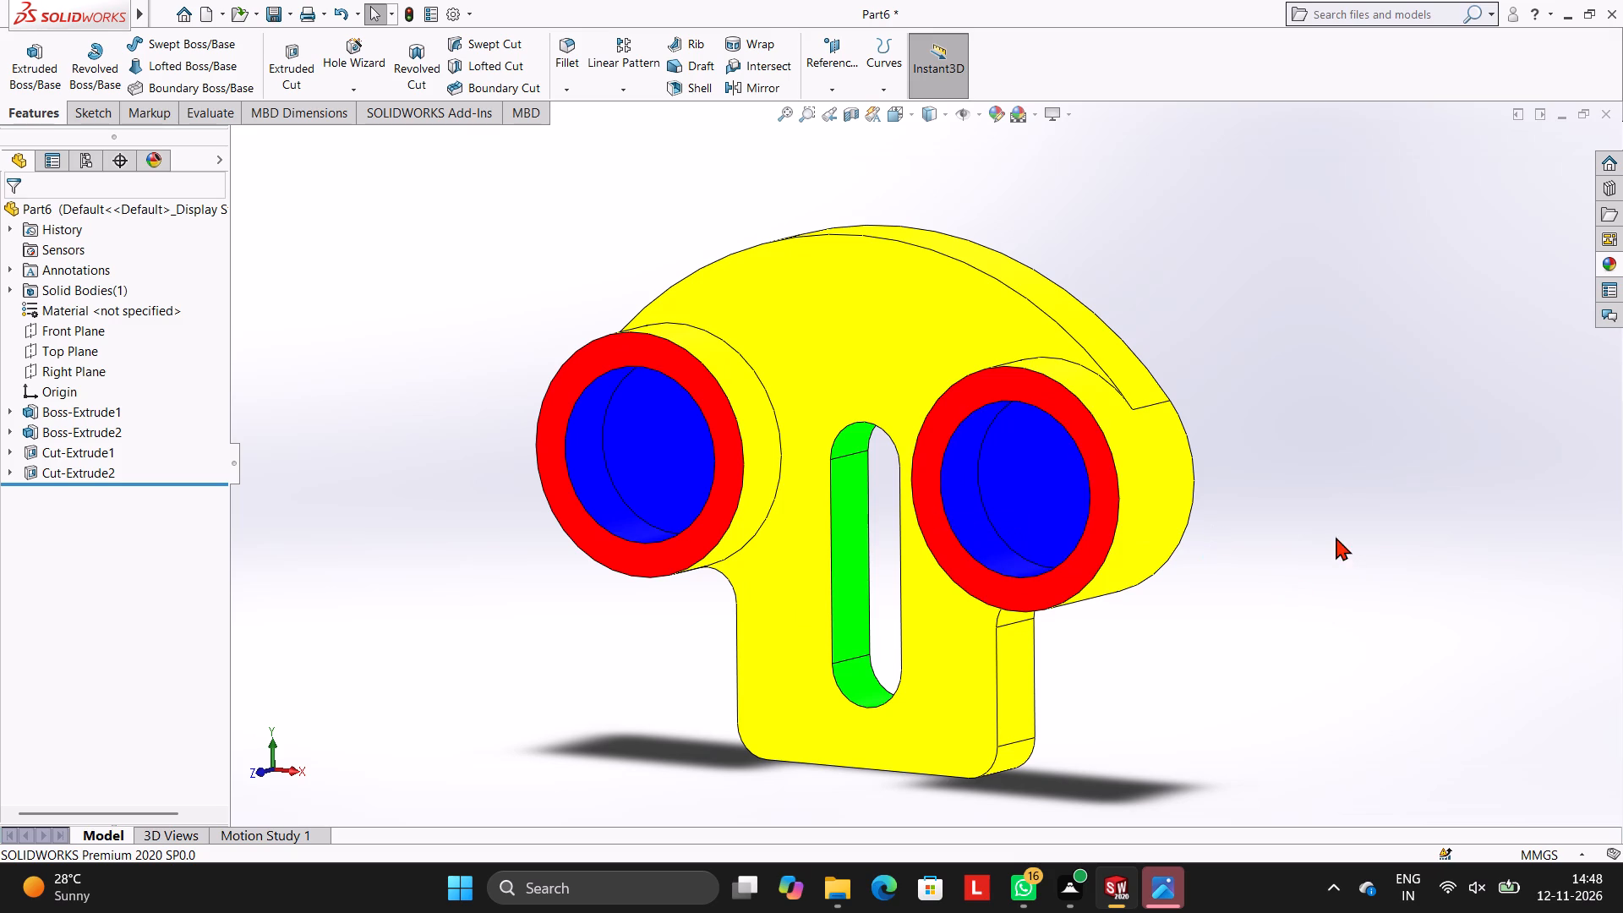
Save the part in the Documents folder as LOBED BASE WITH TWO ROUND BOSSES AND CENTER SLOT.
{"action": "key", "text": "ctrl+s"}
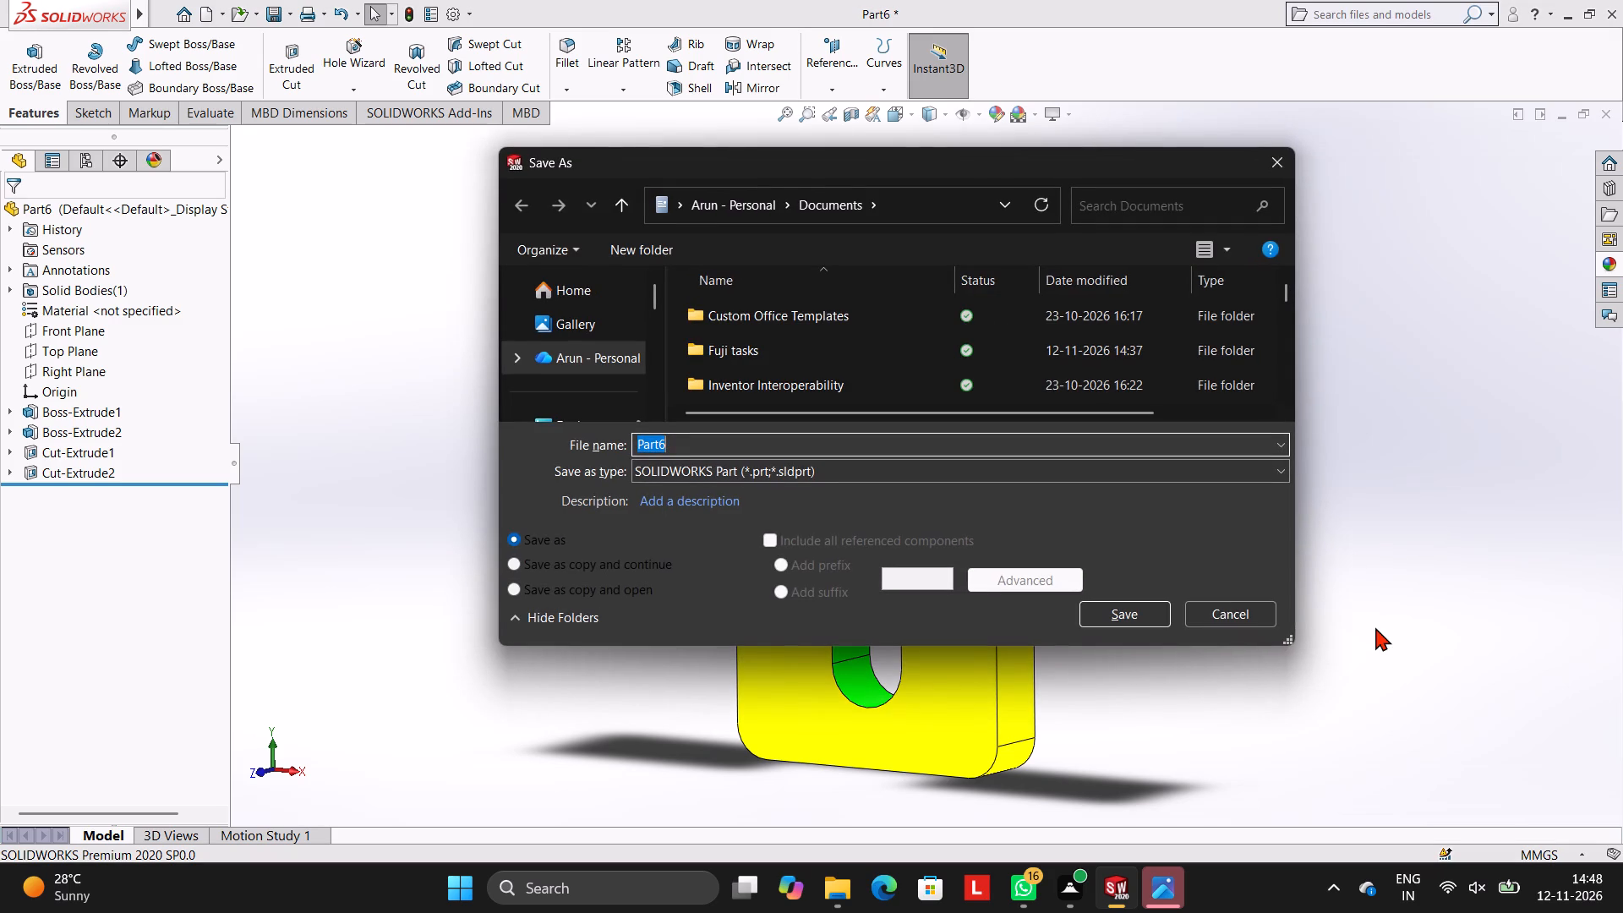
{"action": "type", "text": "LOB"}
{"action": "type", "text": "ED"}
{"action": "key", "text": "space"}
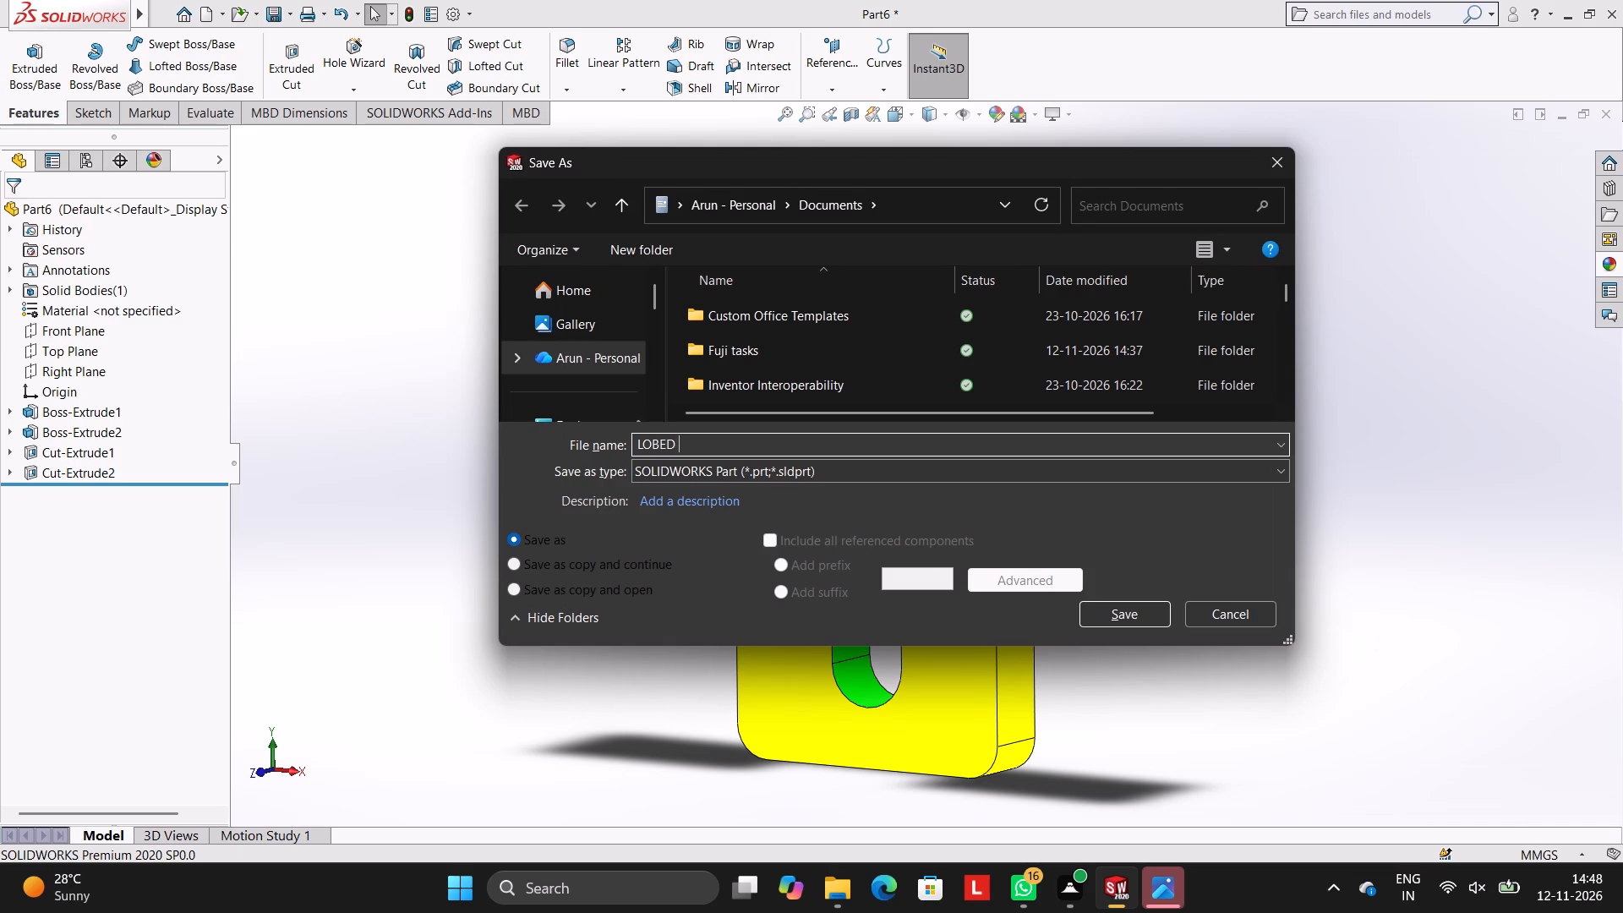
{"action": "type", "text": "BASE"}
{"action": "key", "text": "space"}
{"action": "type", "text": "WITH"}
{"action": "key", "text": "space"}
{"action": "type", "text": "TWO"}
{"action": "key", "text": "space"}
{"action": "type", "text": "ROU"}
{"action": "type", "text": "ND"}
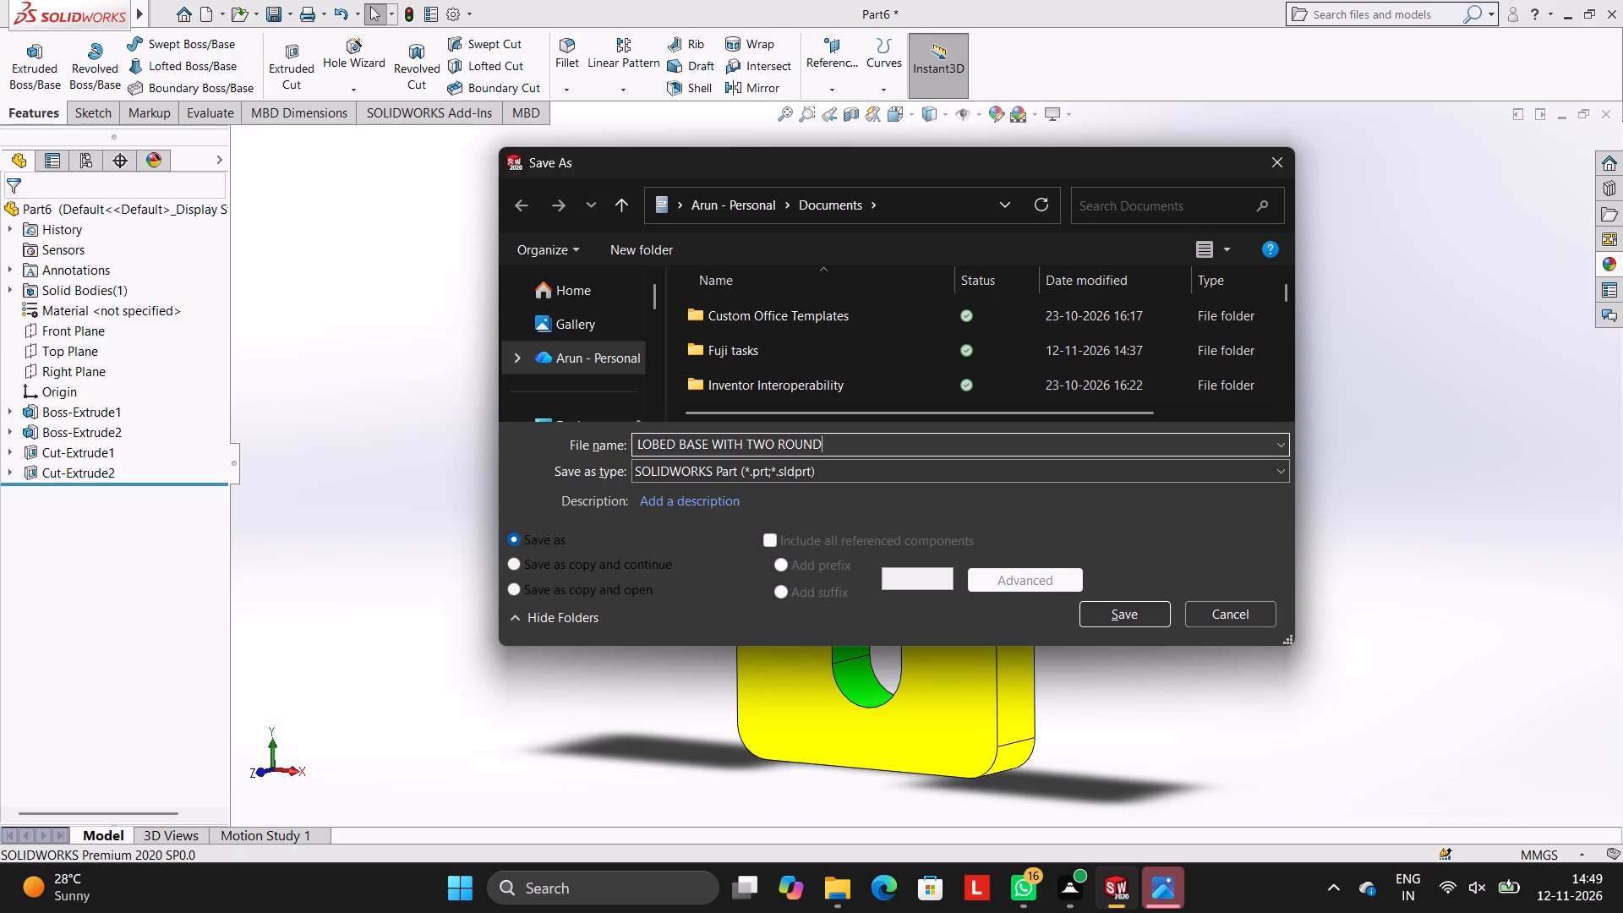
{"action": "key", "text": "space"}
{"action": "type", "text": "BO"}
{"action": "type", "text": "SSES"}
{"action": "key", "text": "space"}
{"action": "type", "text": "AND"}
{"action": "key", "text": "space"}
{"action": "type", "text": "CE"}
{"action": "type", "text": "NTER"}
{"action": "key", "text": "space"}
{"action": "type", "text": "SLOT"}
{"action": "key", "text": "space"}
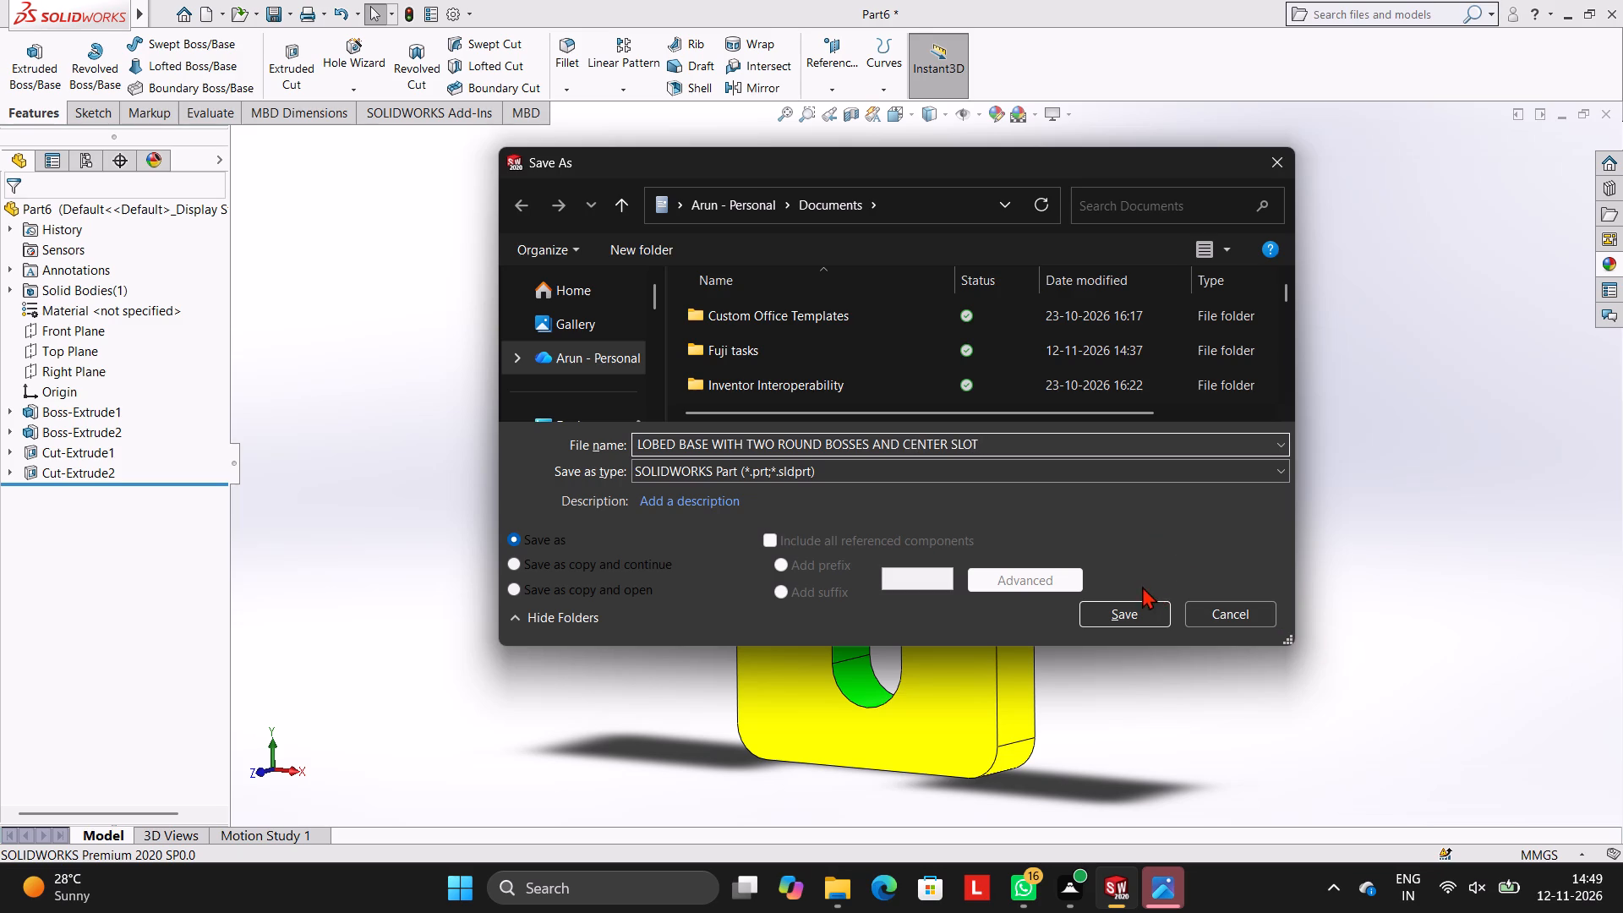
{"action": "left_click", "coordinate": [1152, 621]}
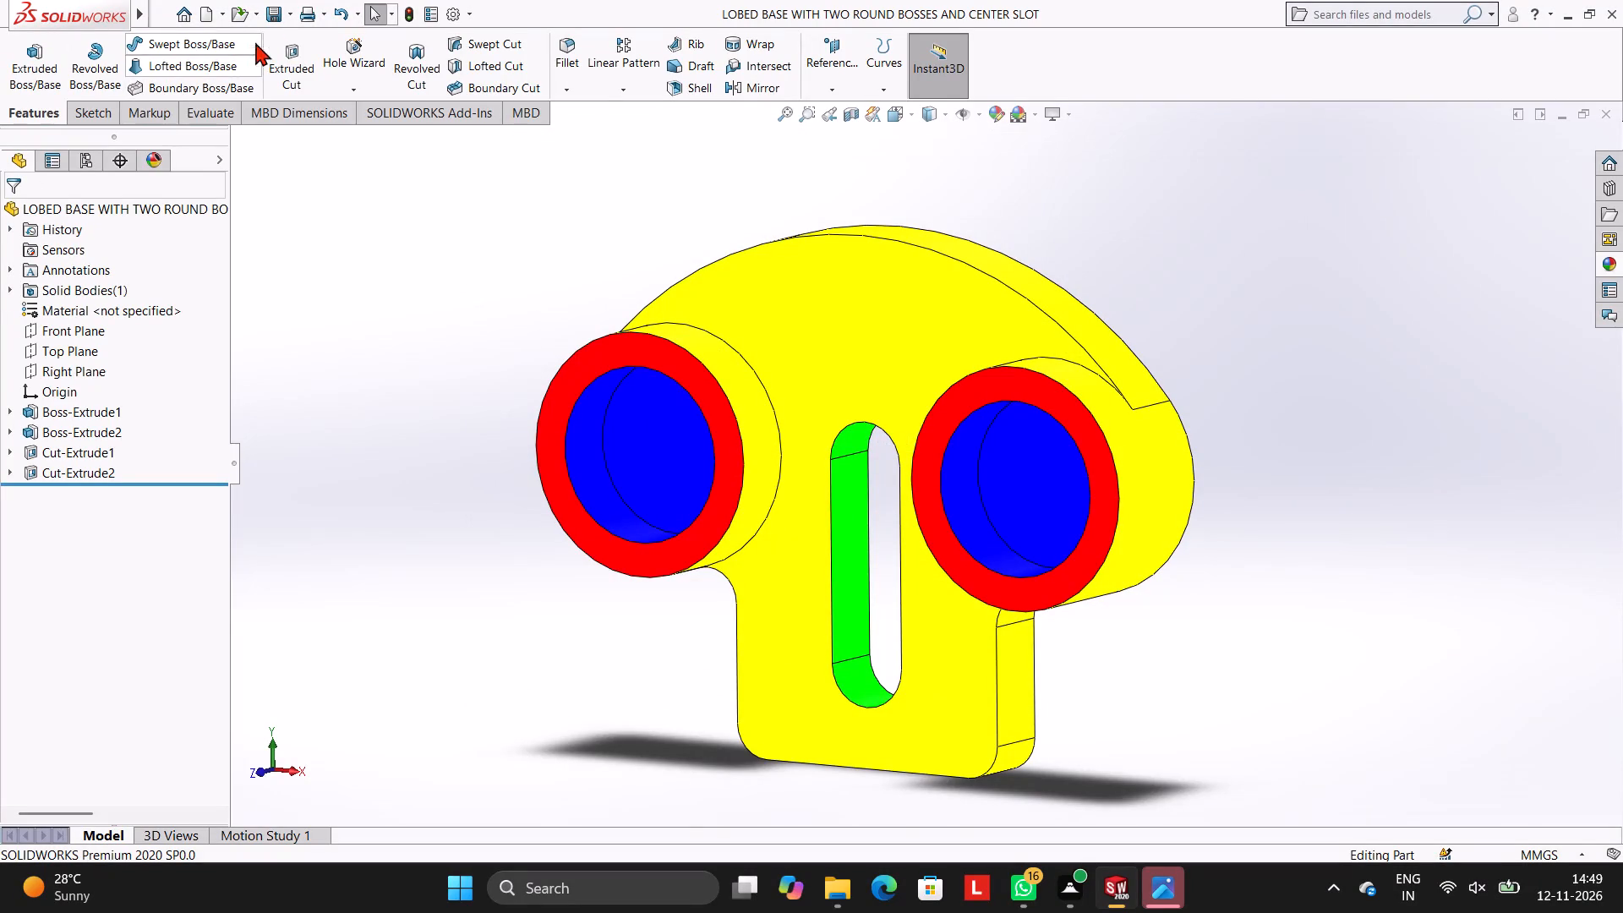
Save a copy of the part in Adobe Portable Document Format (*.pdf) under the same file name.
{"action": "left_click", "coordinate": [288, 15]}
{"action": "left_click", "coordinate": [283, 52]}
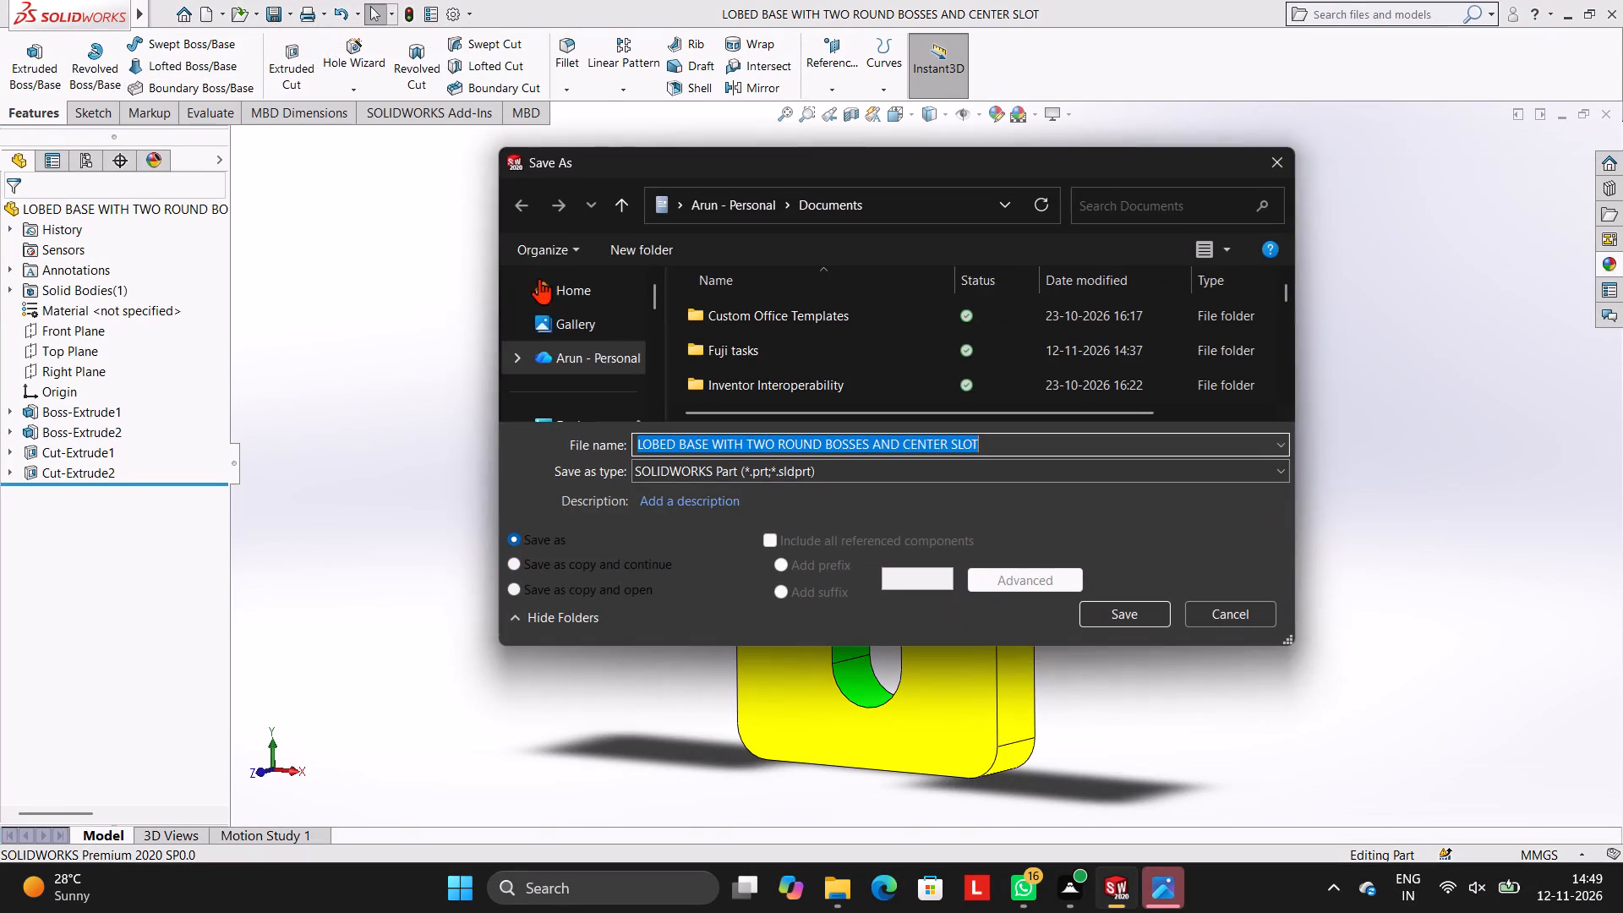
{"action": "left_click", "coordinate": [844, 473]}
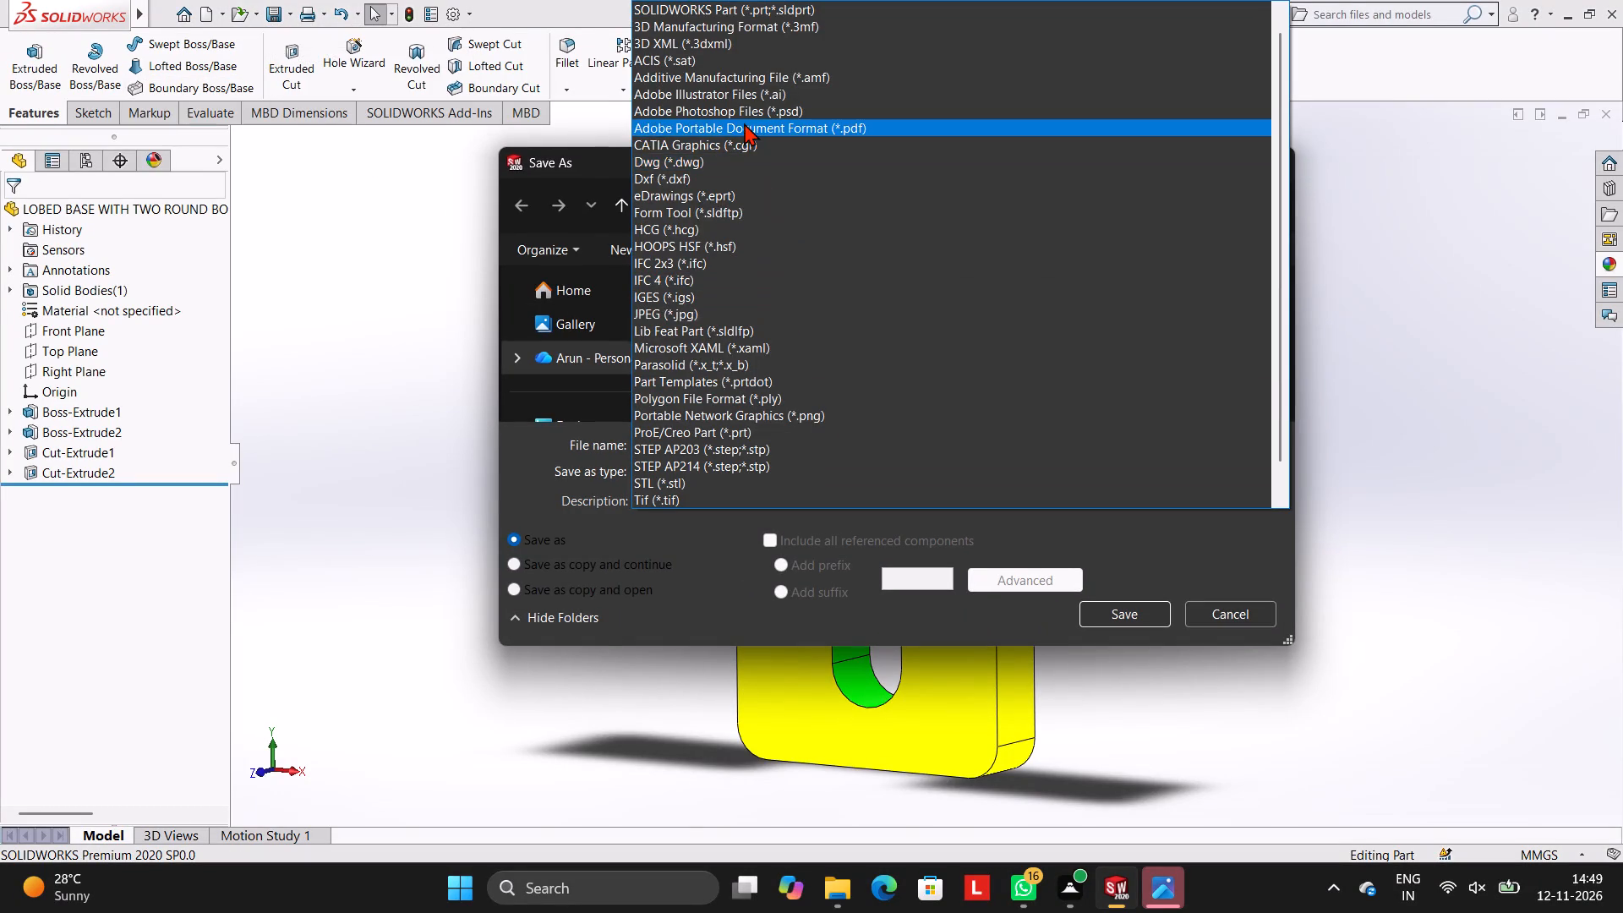
{"action": "left_click", "coordinate": [744, 123]}
{"action": "left_click", "coordinate": [1139, 647]}
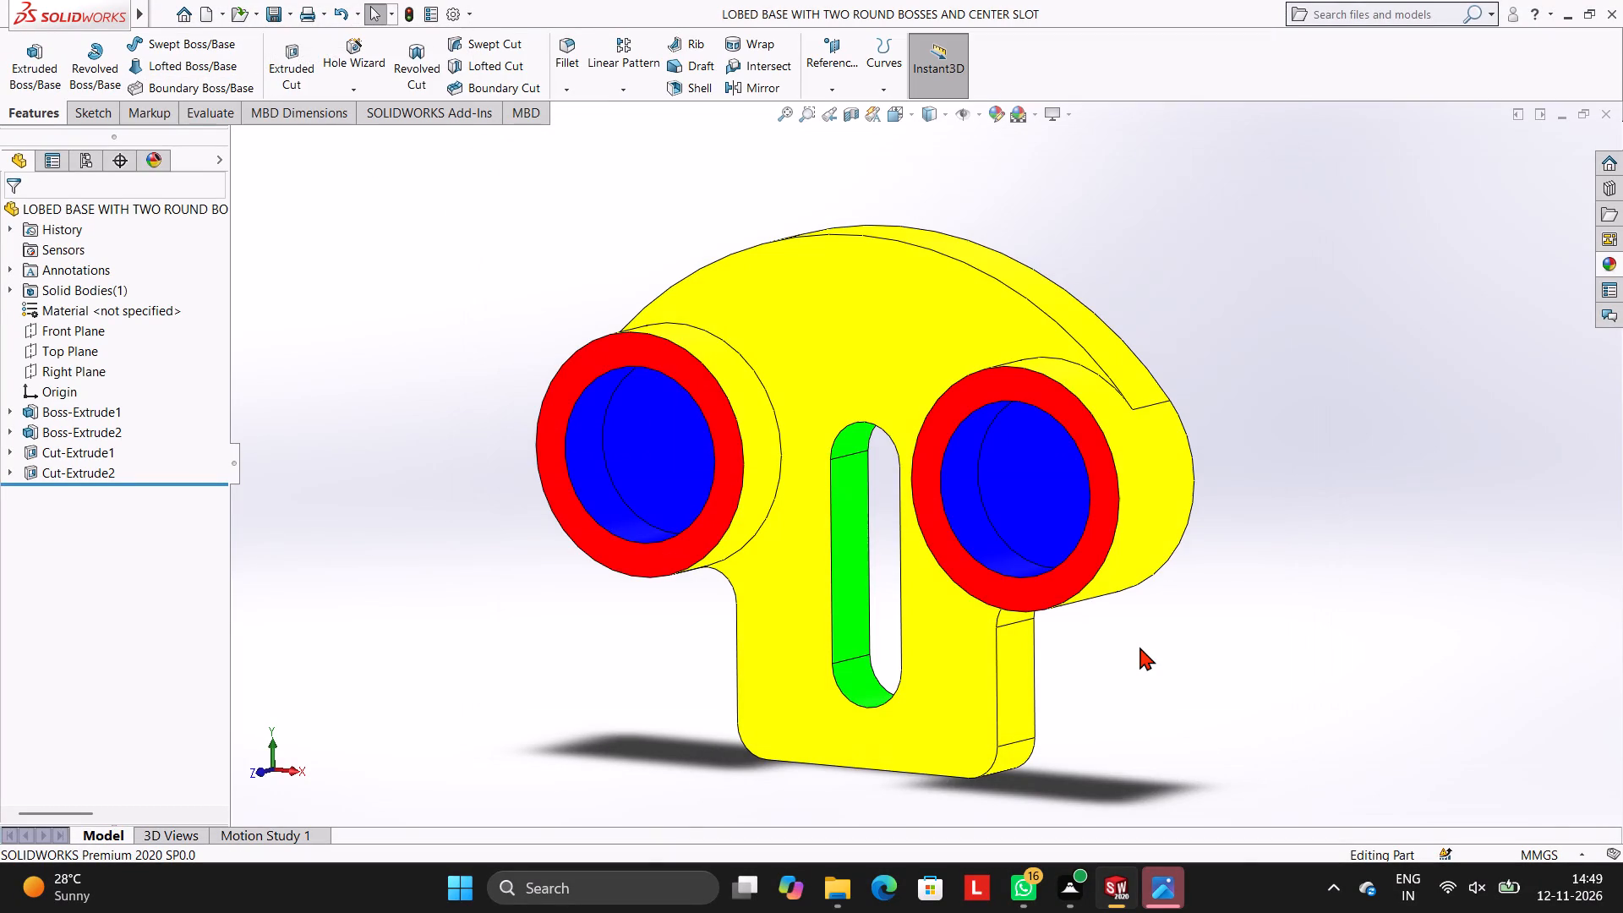